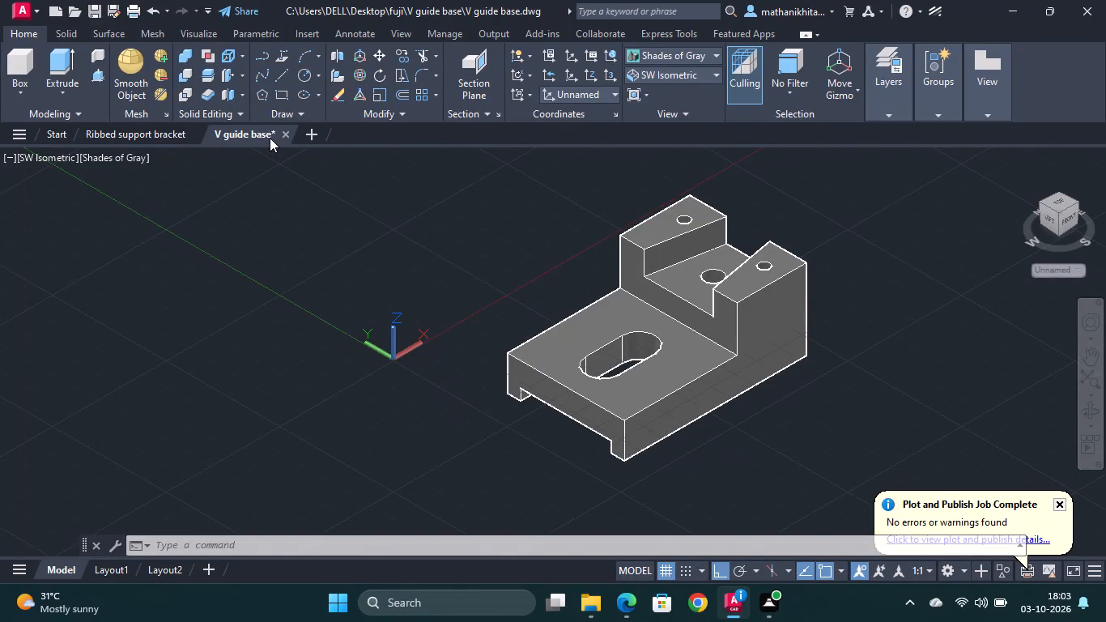
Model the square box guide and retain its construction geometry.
Save the V guide base drawing and start a new blank drawing.
key("ctrl+s")
left_click(310, 137)
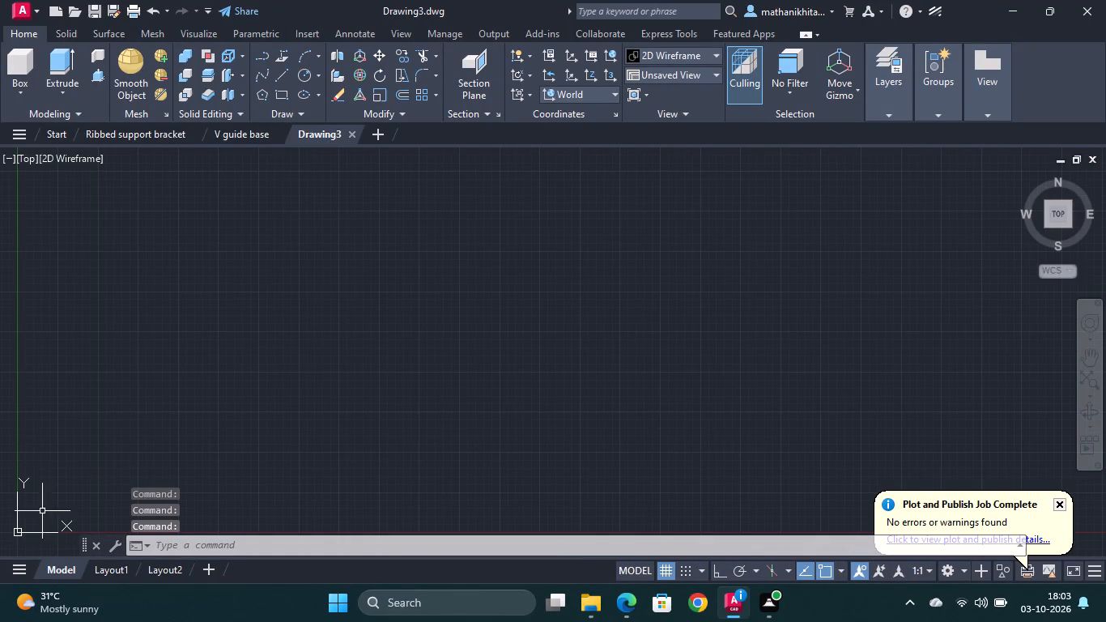
Set the drawing units to millimetres with a length precision of 0.
left_click(194, 547)
key("u")
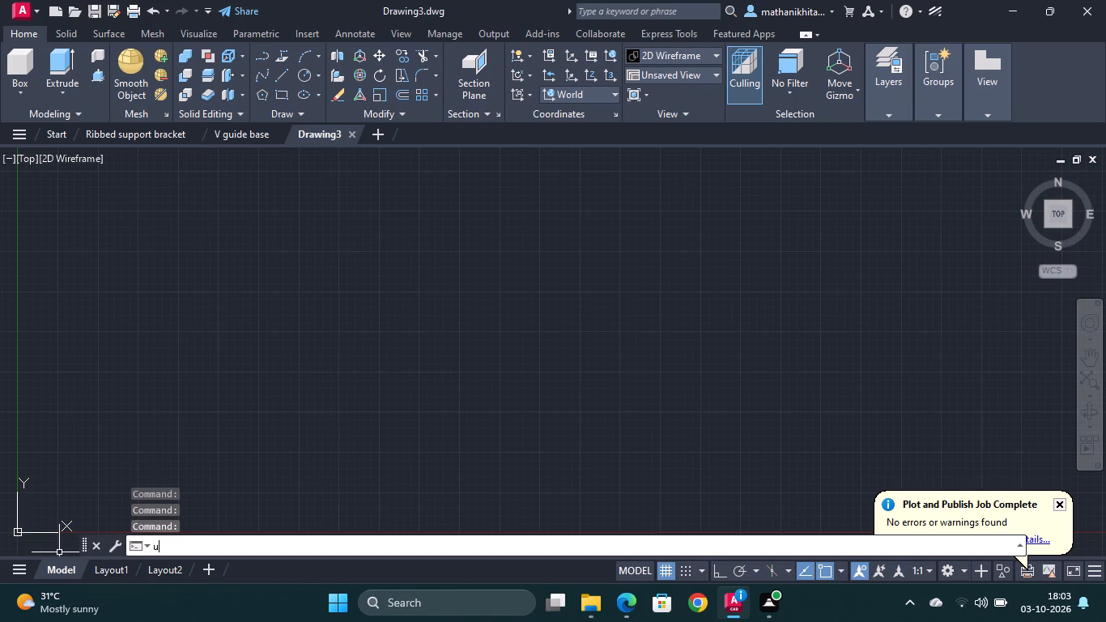
type("n")
key("space")
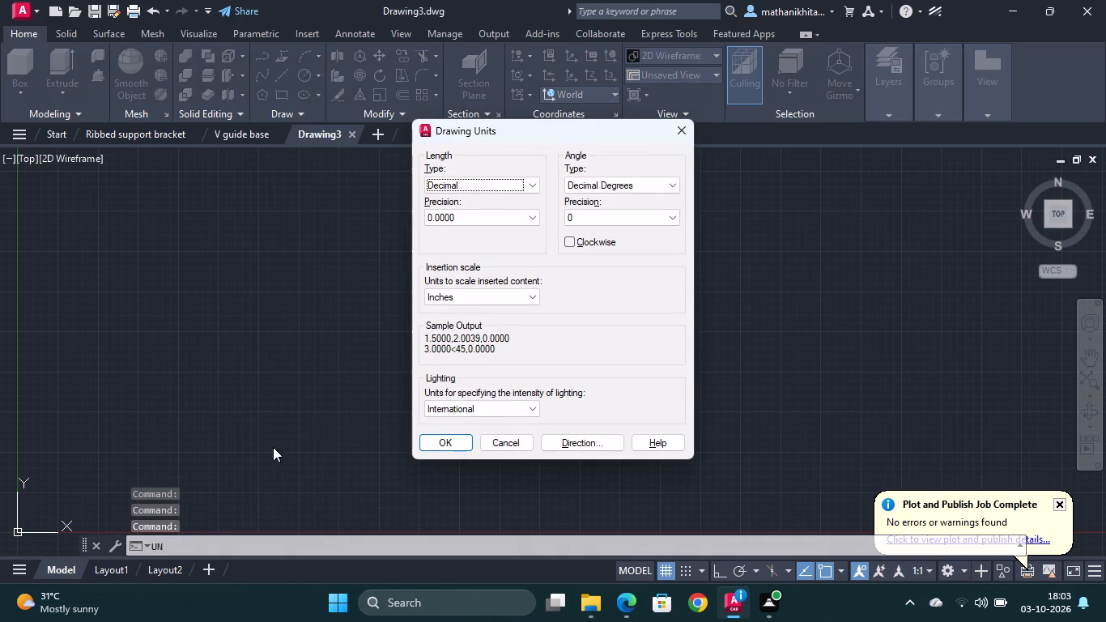
left_click(471, 297)
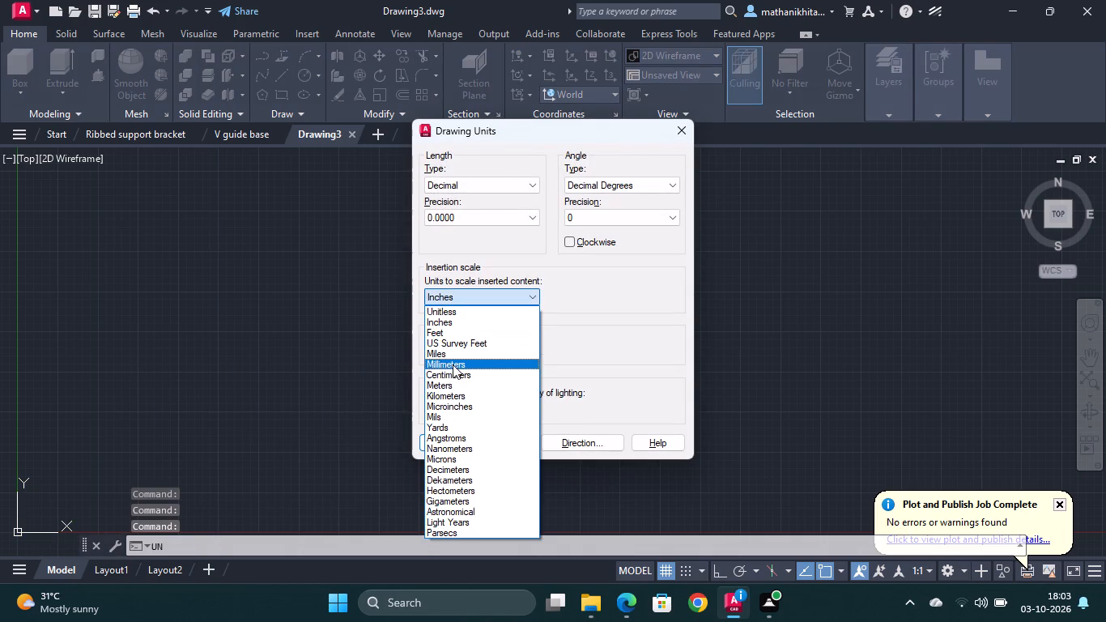
left_click(453, 364)
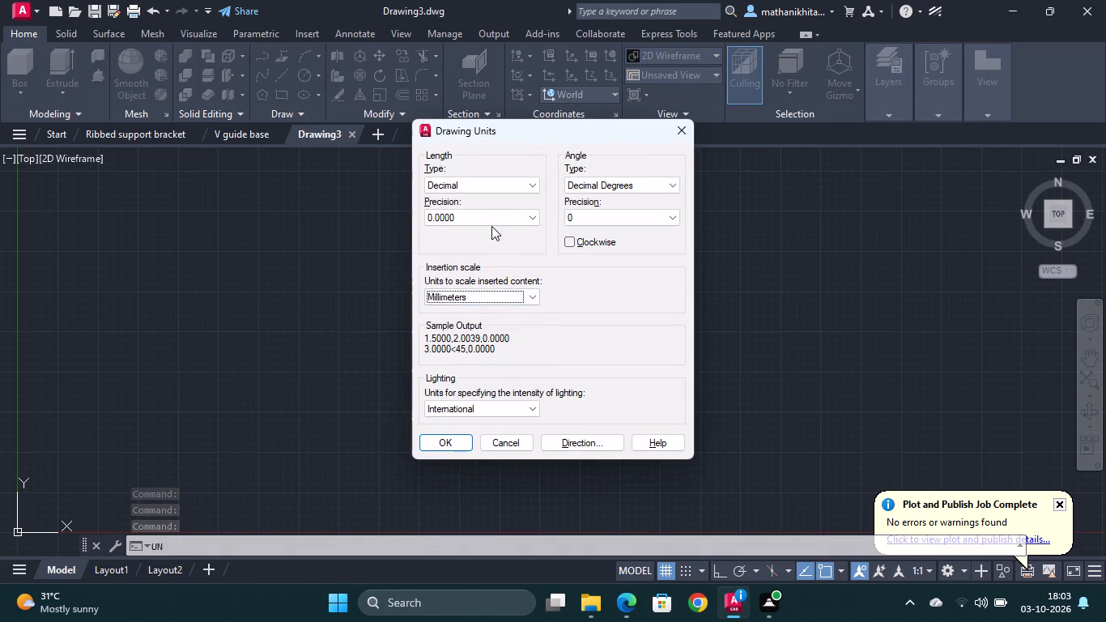
left_click(491, 226)
left_click(489, 219)
left_click(460, 230)
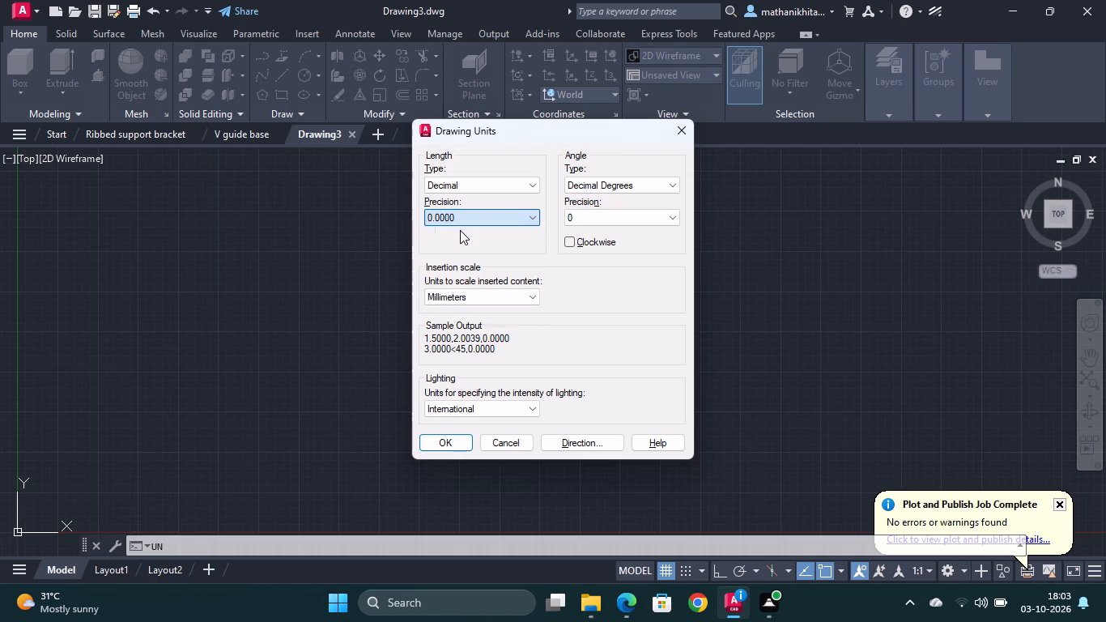
left_click(460, 445)
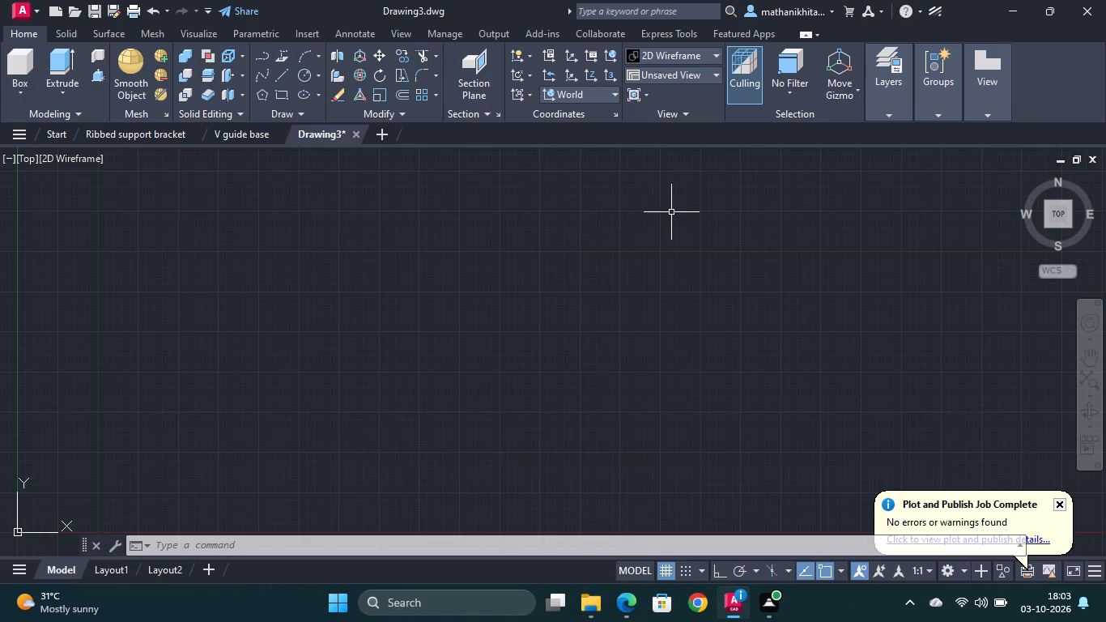
Switch the view of the new drawing to SW Isometric.
left_click(696, 53)
left_click(585, 241)
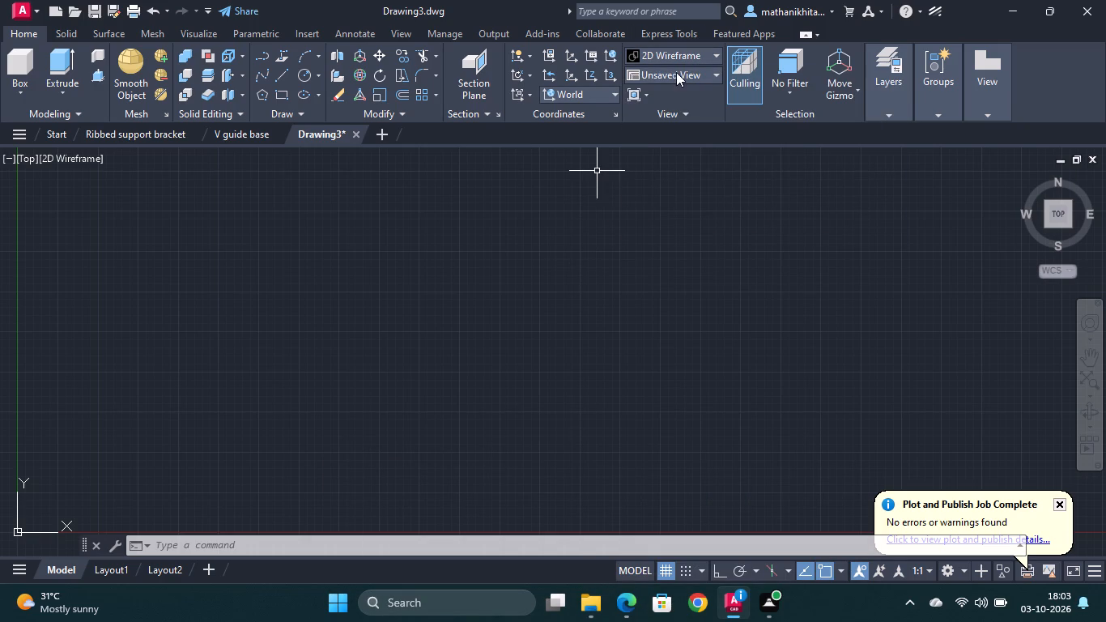
left_click(676, 72)
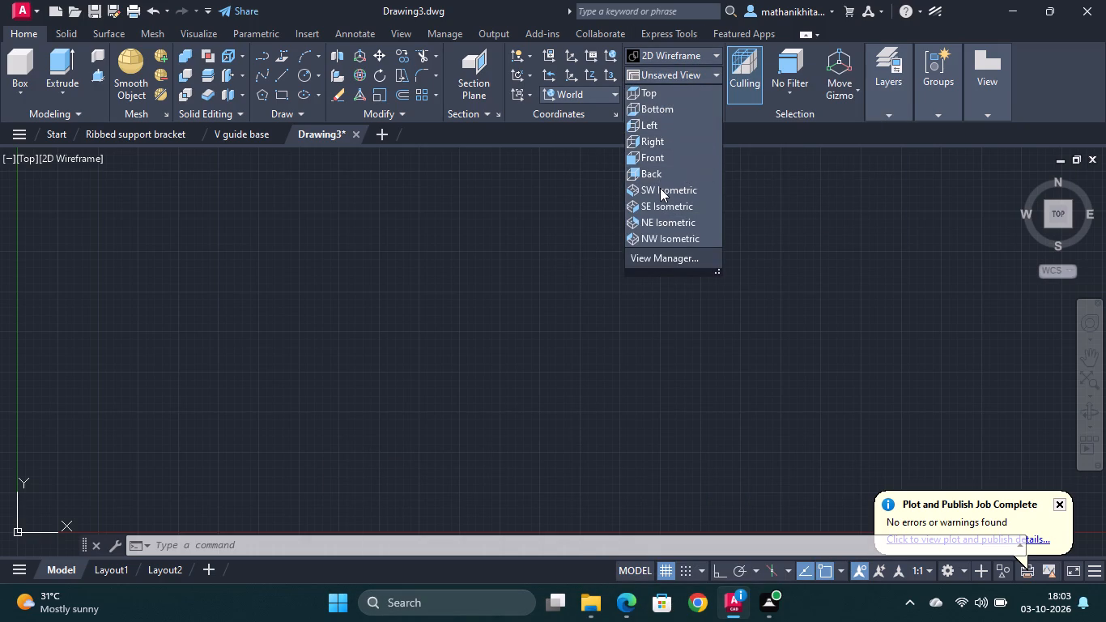
left_click(660, 188)
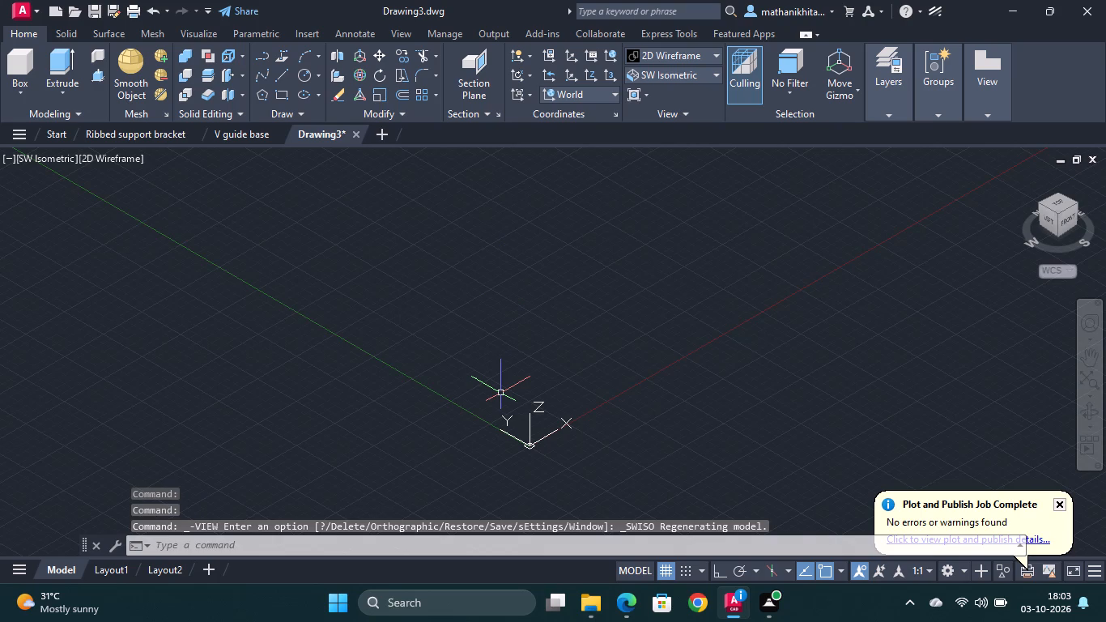
Draw a closed upright rectangle with Line and Ortho on, 60 mm along Y and 9 mm high along Z.
key("l")
key("space")
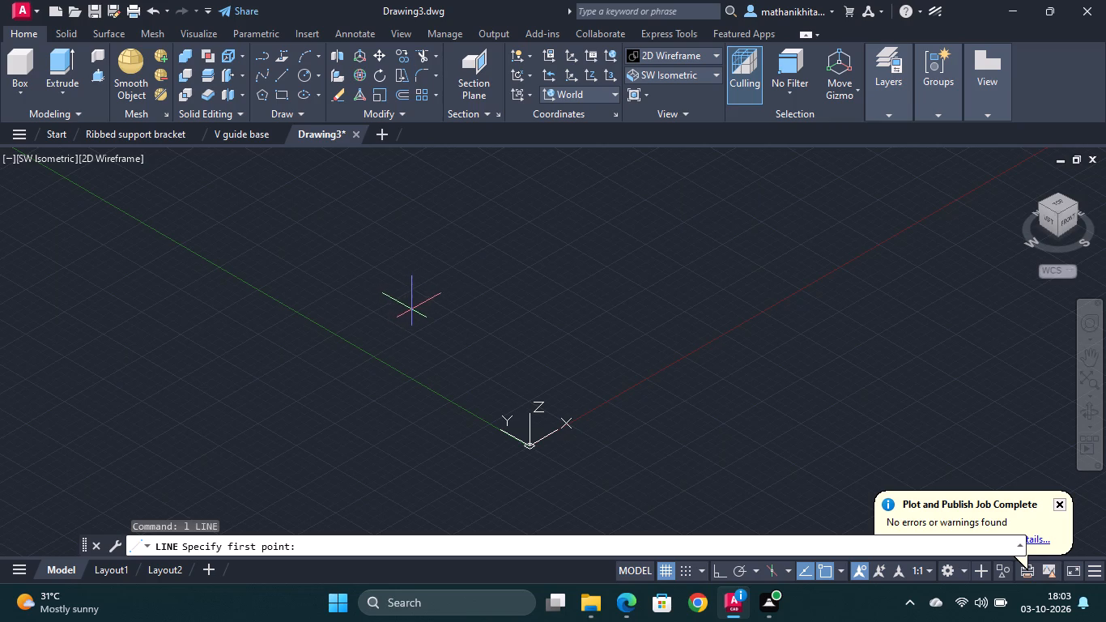
left_click(395, 307)
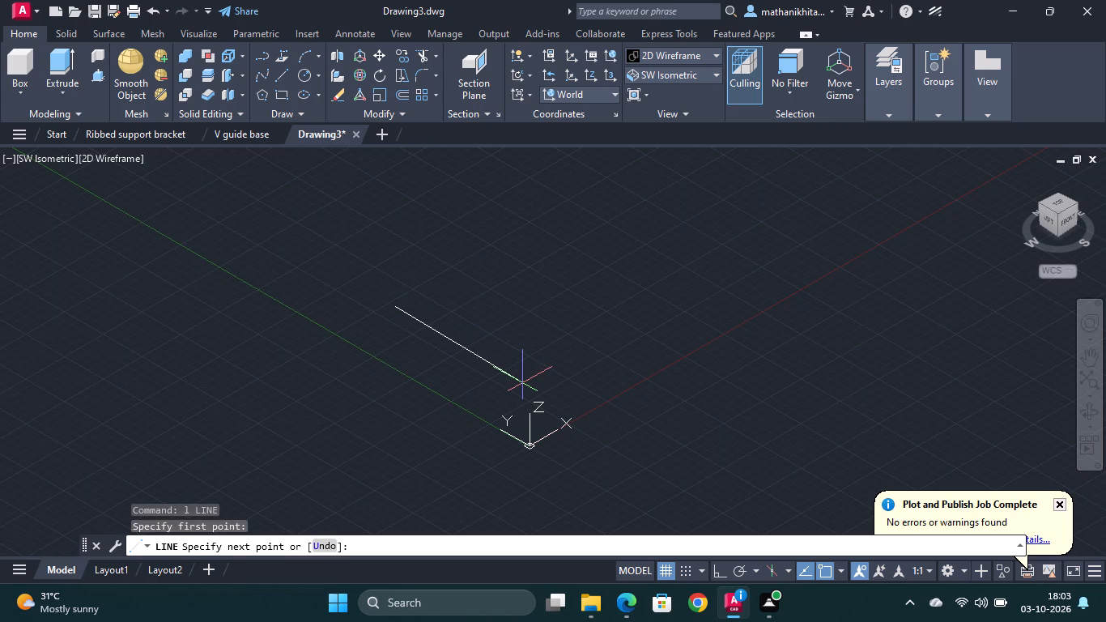
key("F8")
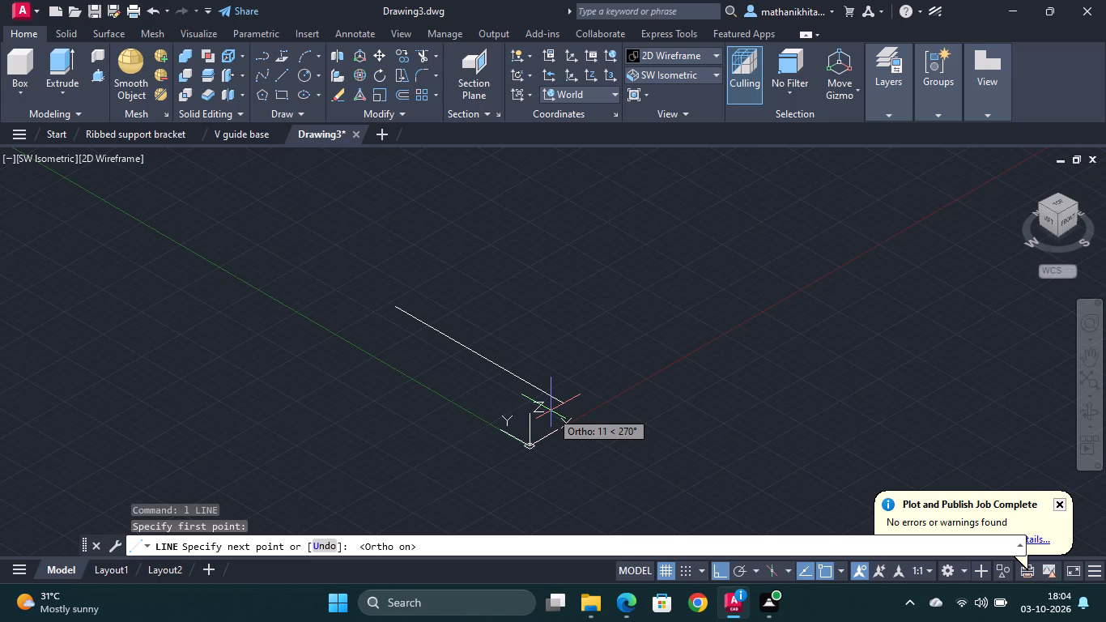
type("60")
key("Return")
scroll(751, 357, "down", 1)
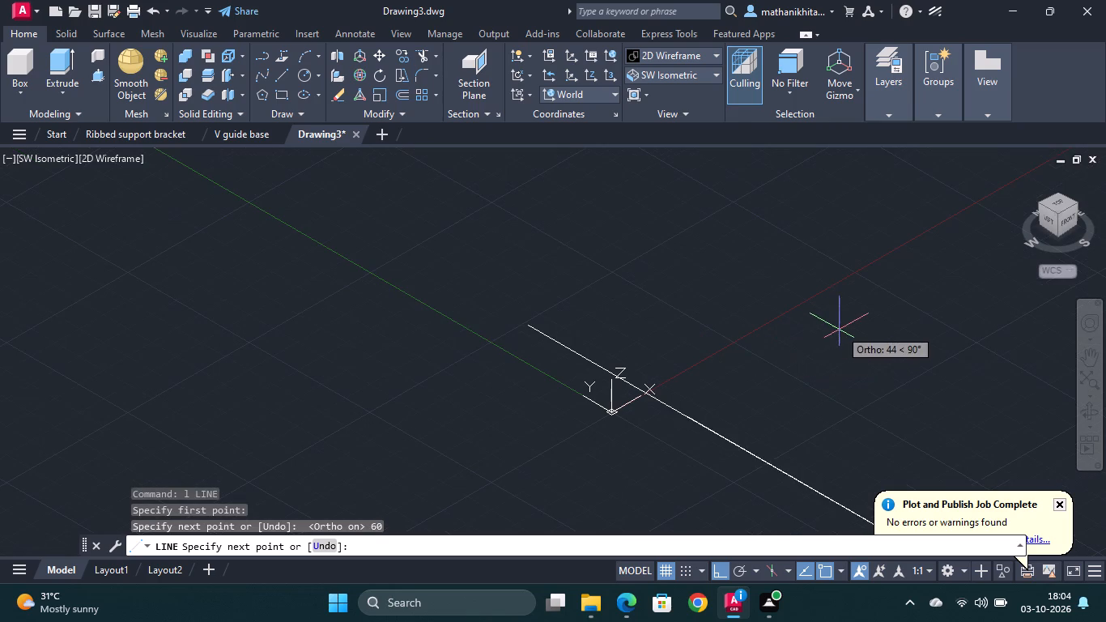
middle_click_drag(838, 332, 538, 179)
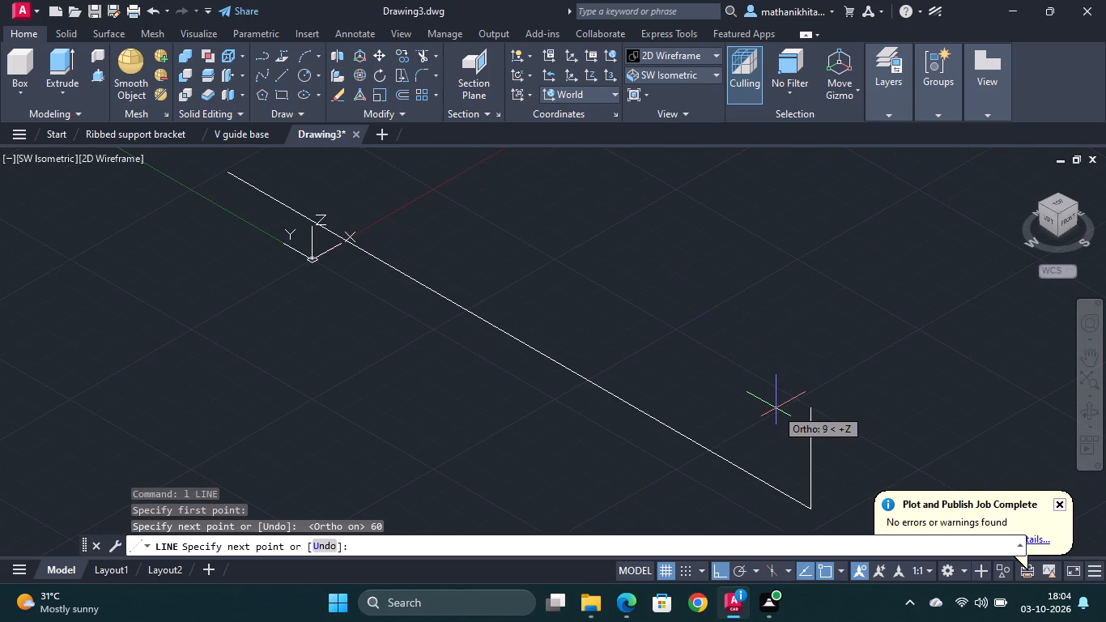
key("9")
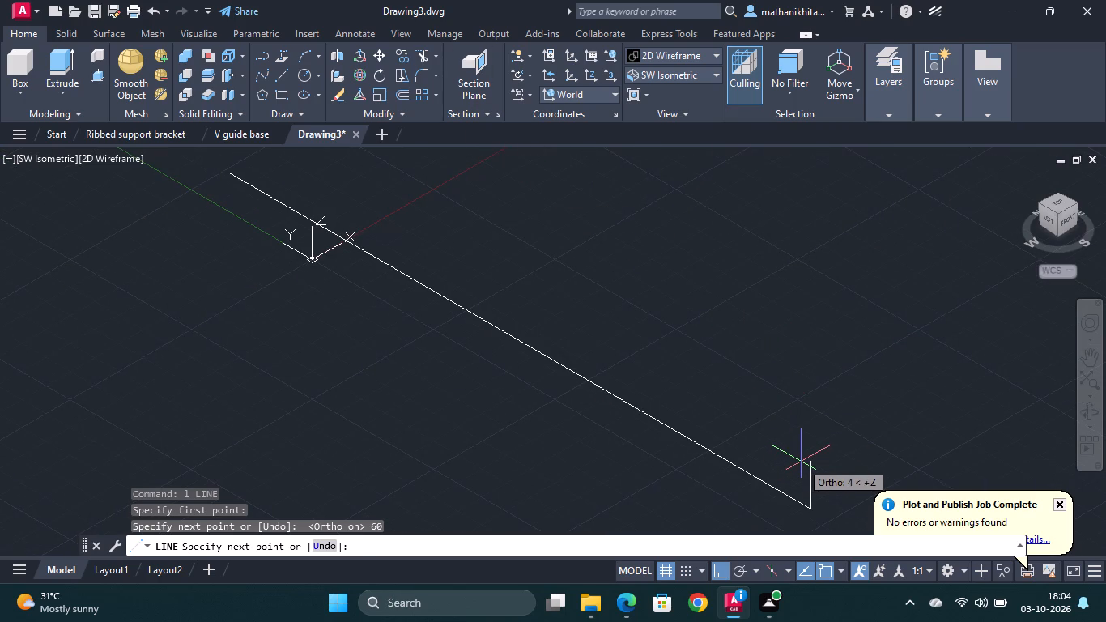
key("Return")
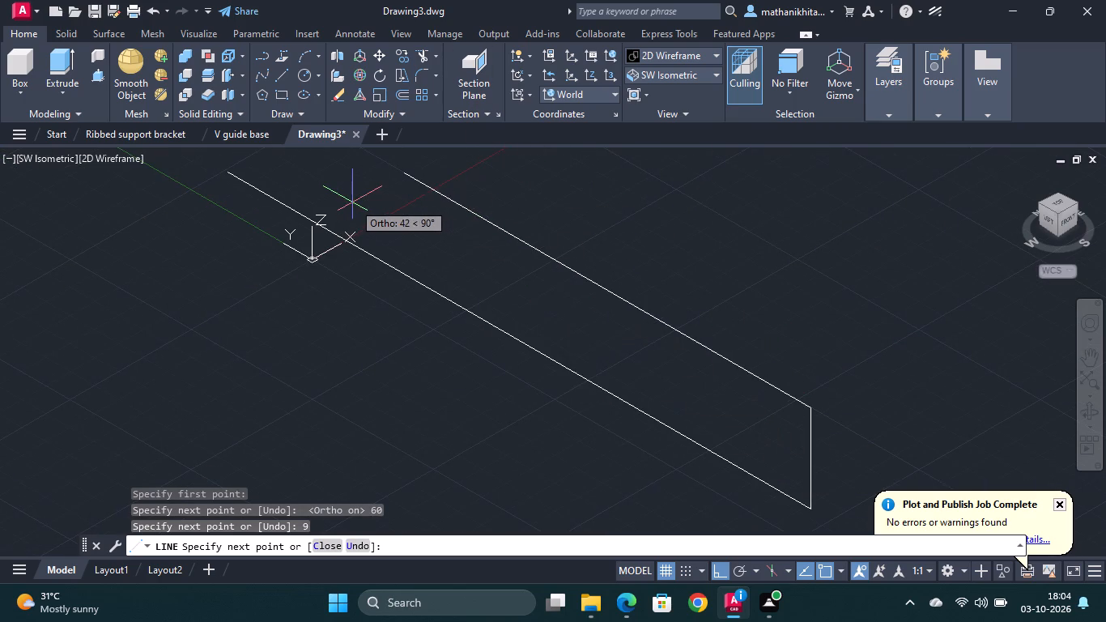
scroll(352, 202, "down", 2)
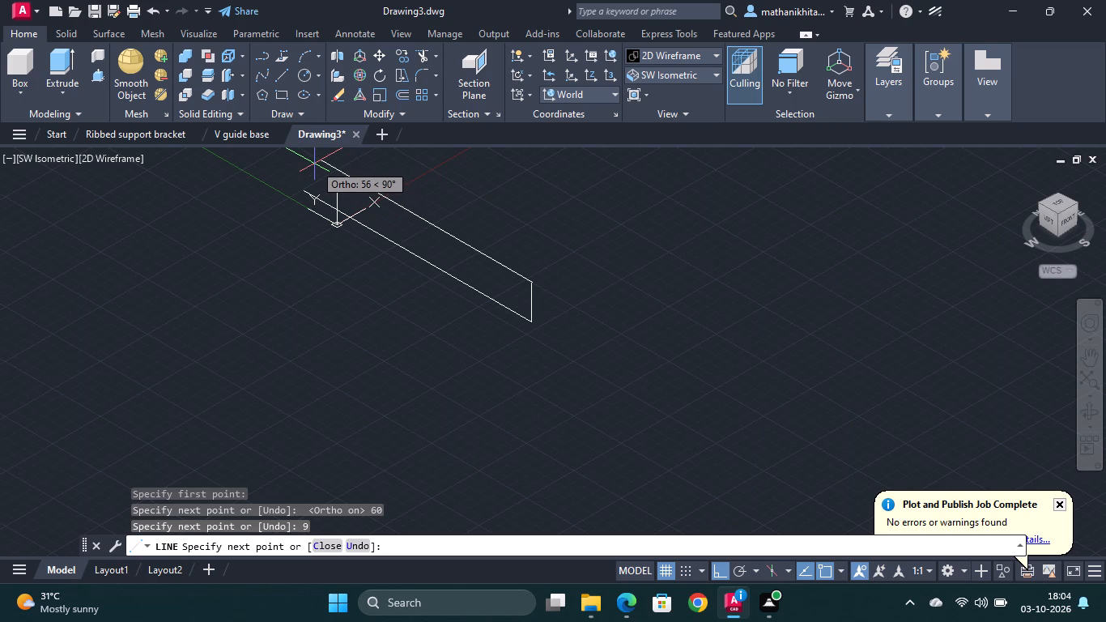
type("60")
key("Return")
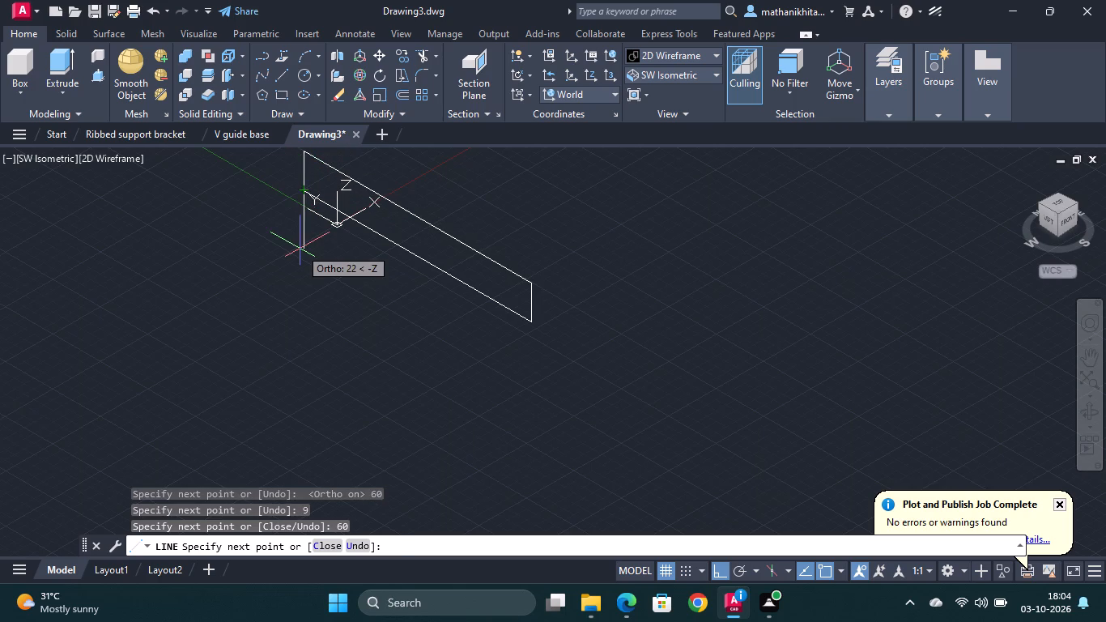
key("9")
key("Return")
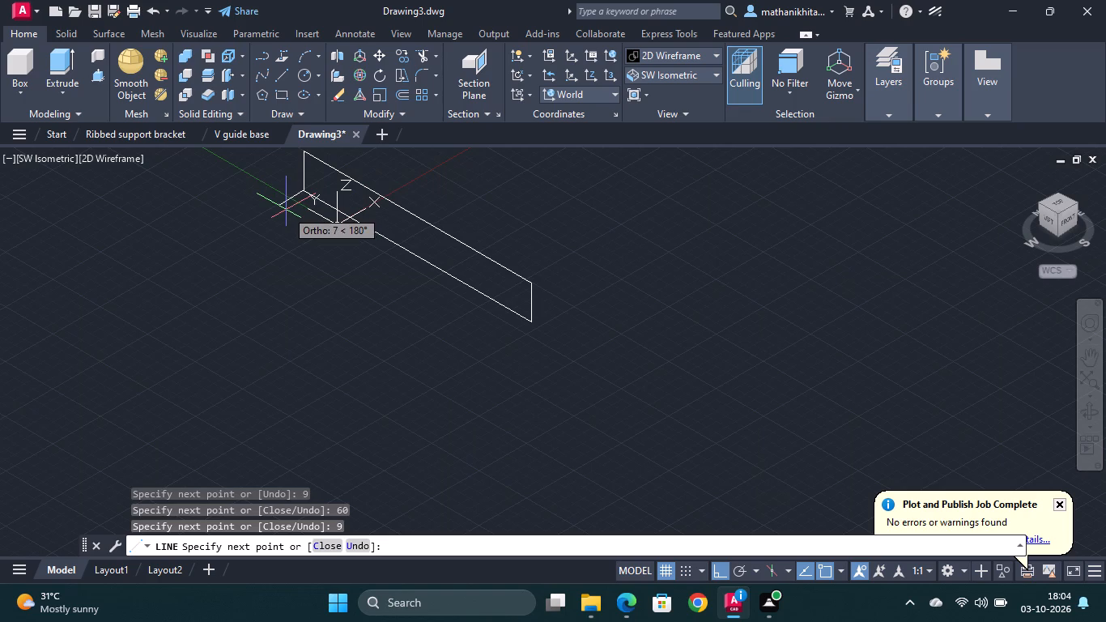
key("Escape")
Move the UCS origin to an empty spot away from the rectangle.
left_click(338, 224)
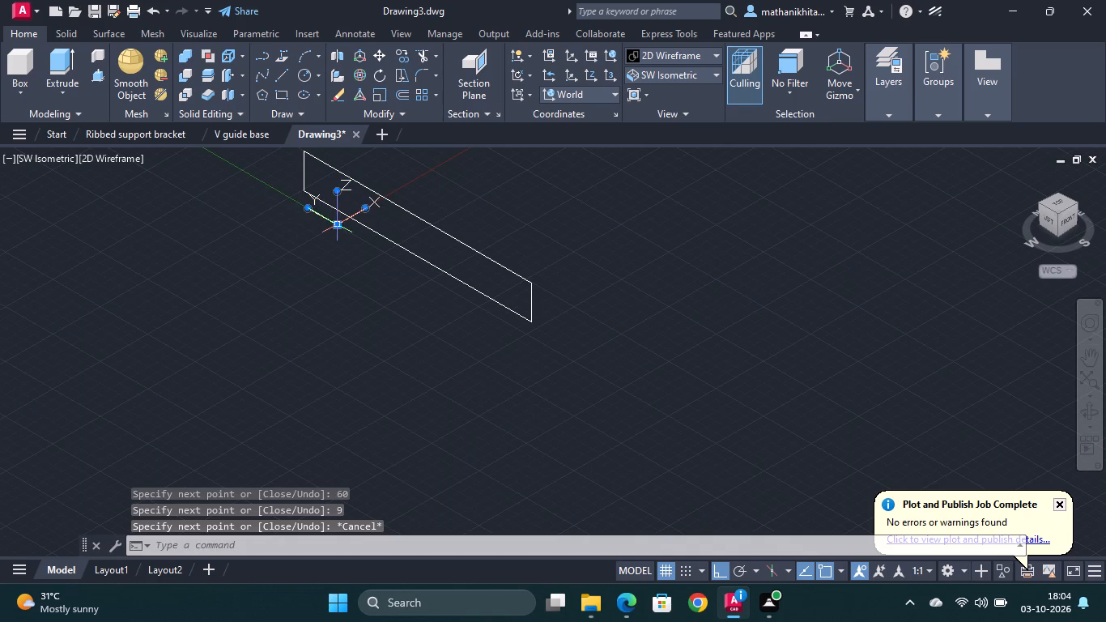
left_click_drag(338, 225, 333, 283)
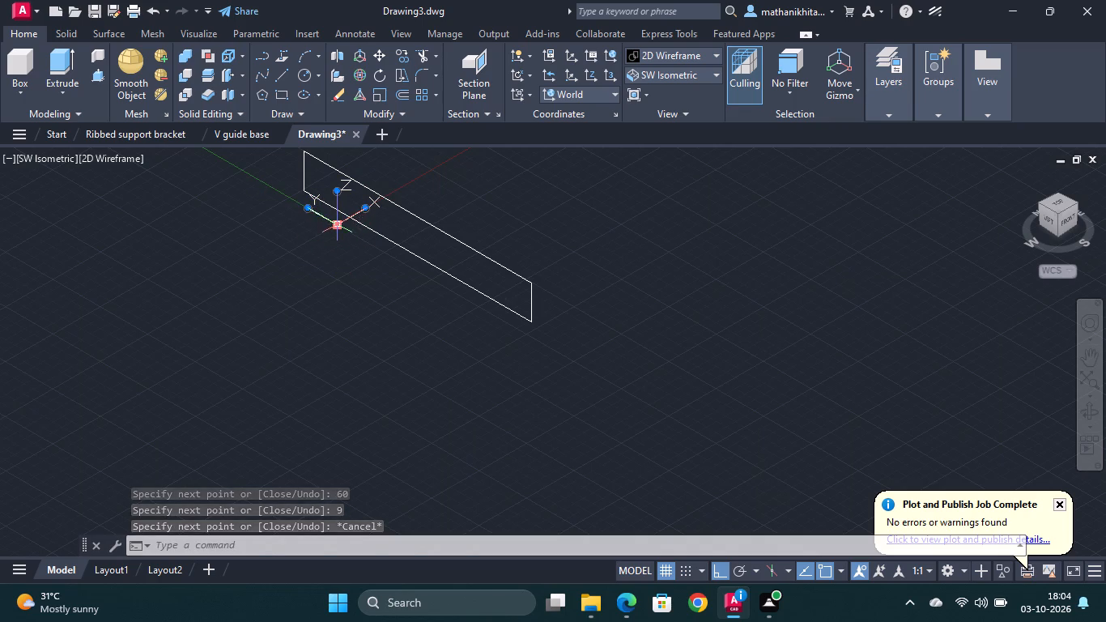
left_click_drag(336, 223, 198, 264)
left_click(198, 264)
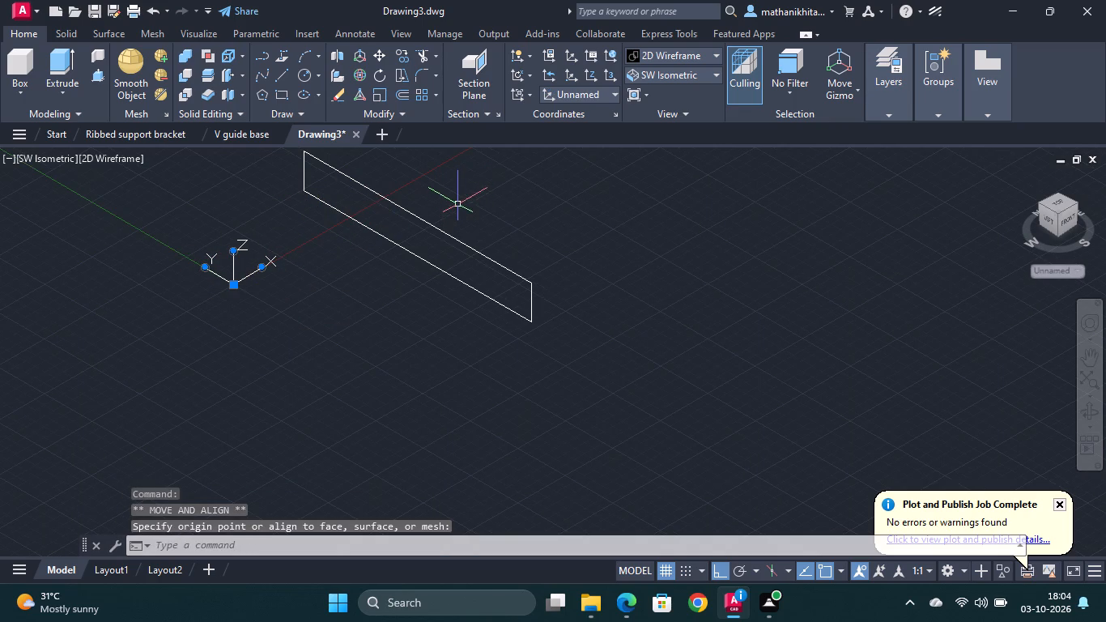
key("ctrl+s")
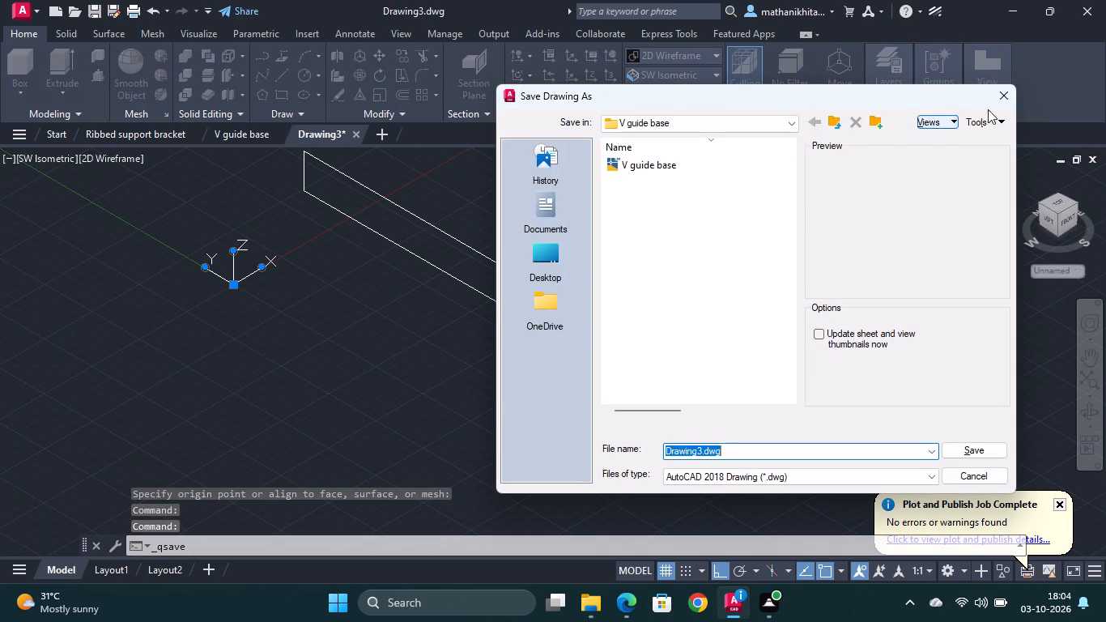
left_click(1002, 102)
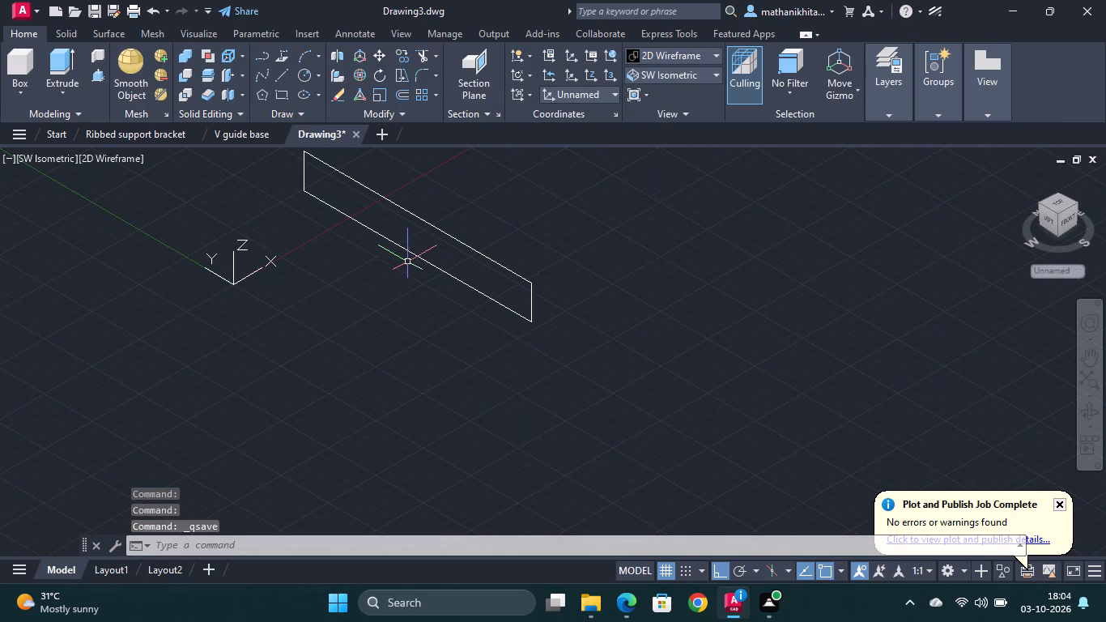
Join the rectangle's four lines into a single polyline.
key("ctrl+a")
key("j")
key("space")
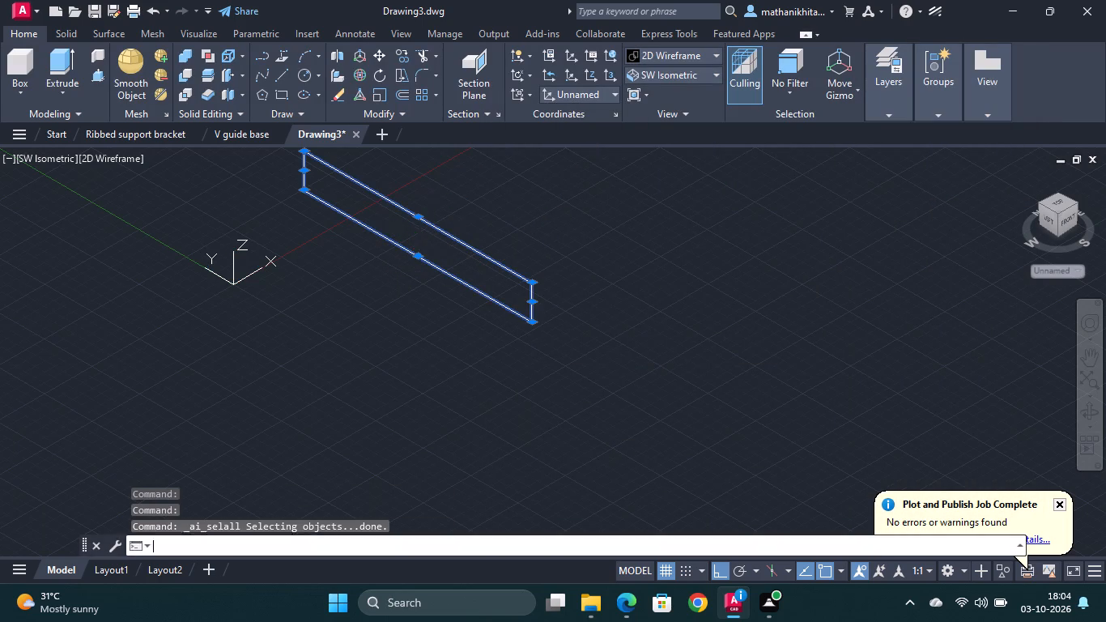
Extrude the joined rectangle 42 mm along the positive X direction into a solid block.
left_click(410, 211)
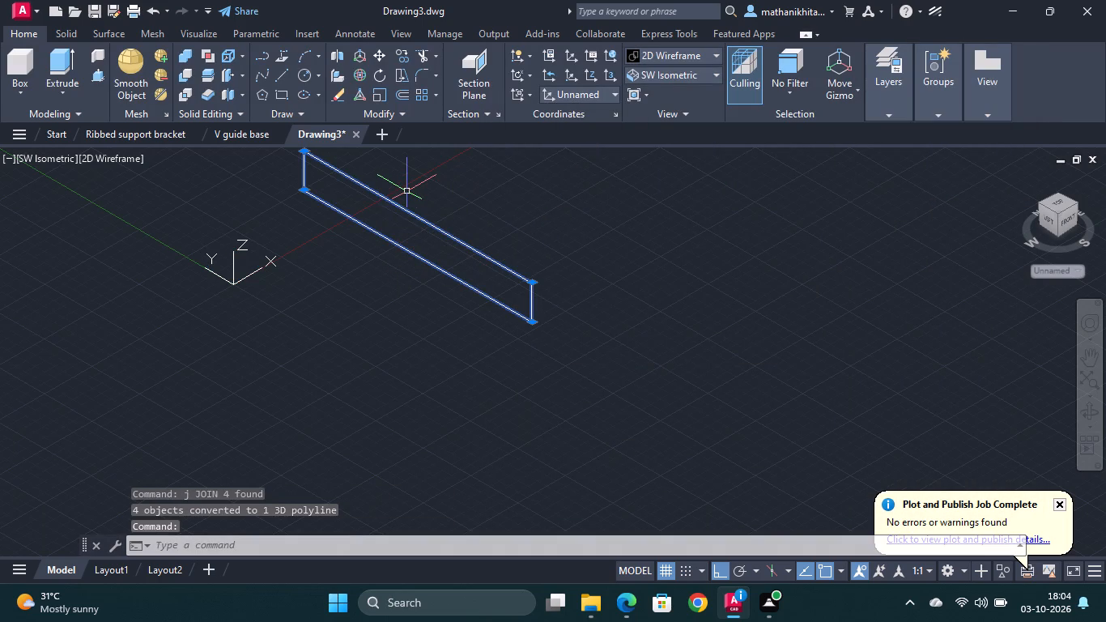
type("ext")
key("space")
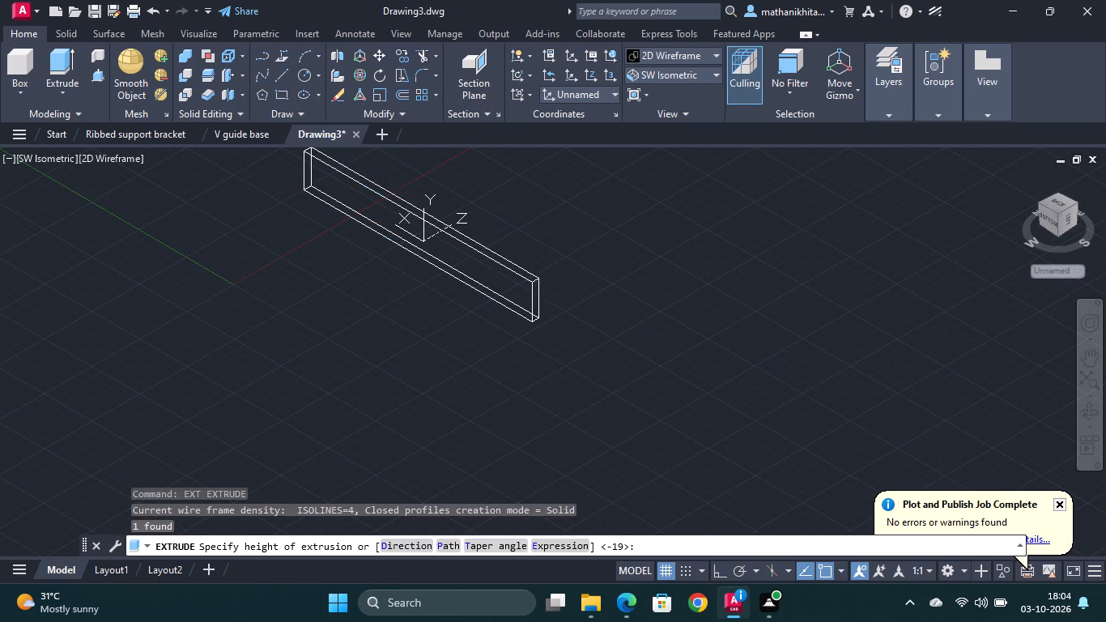
middle_click_drag(567, 177, 475, 341)
scroll(475, 342, "up", 1)
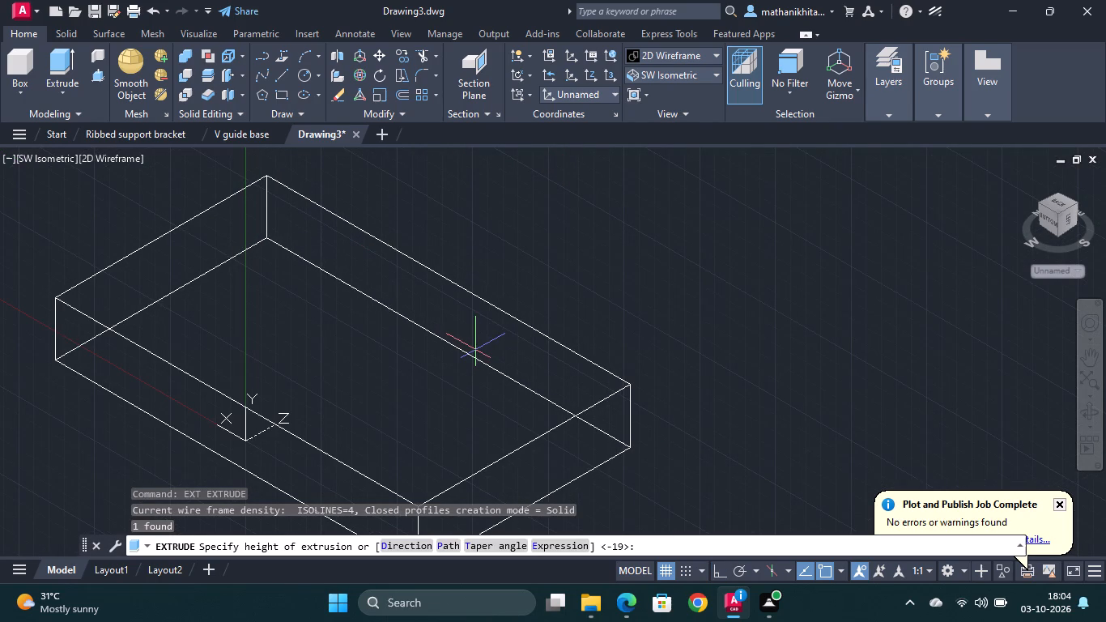
type("42")
key("Return")
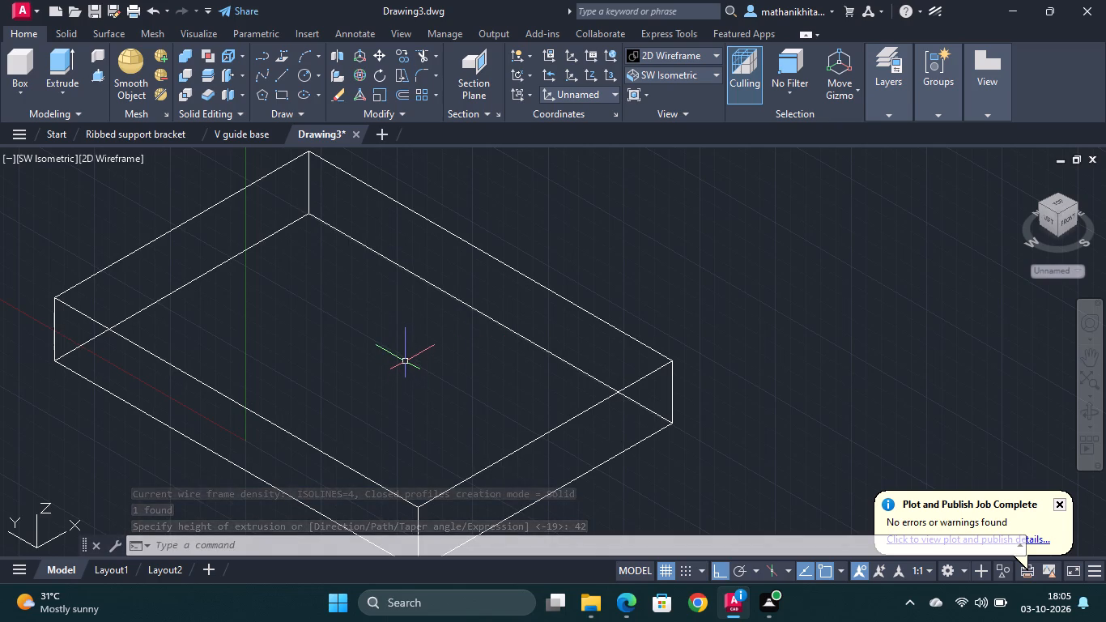
Draw a closed flat rectangle beside the base block with Line, 36 mm along X and 30 mm along Y.
scroll(461, 347, "down", 1)
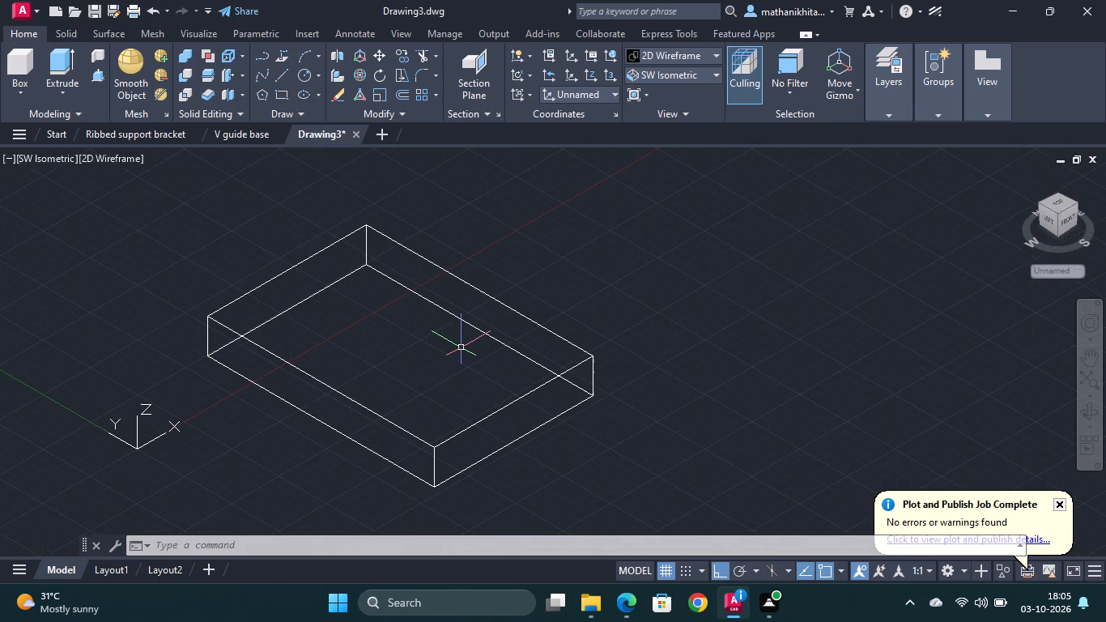
middle_click_drag(629, 411, 548, 302)
scroll(547, 302, "down", 1)
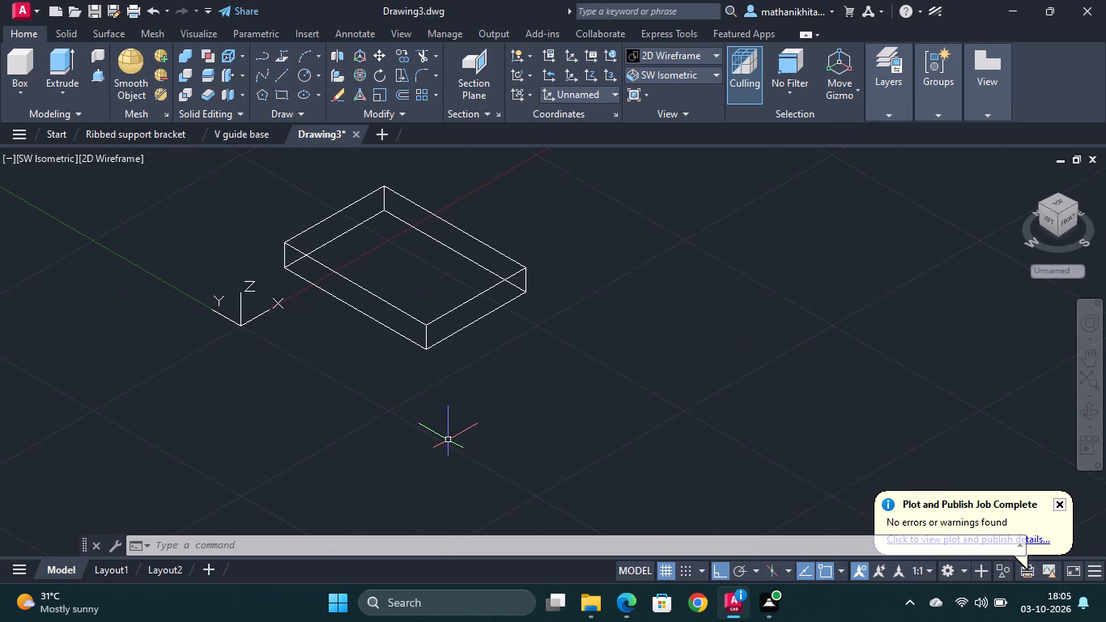
type("l")
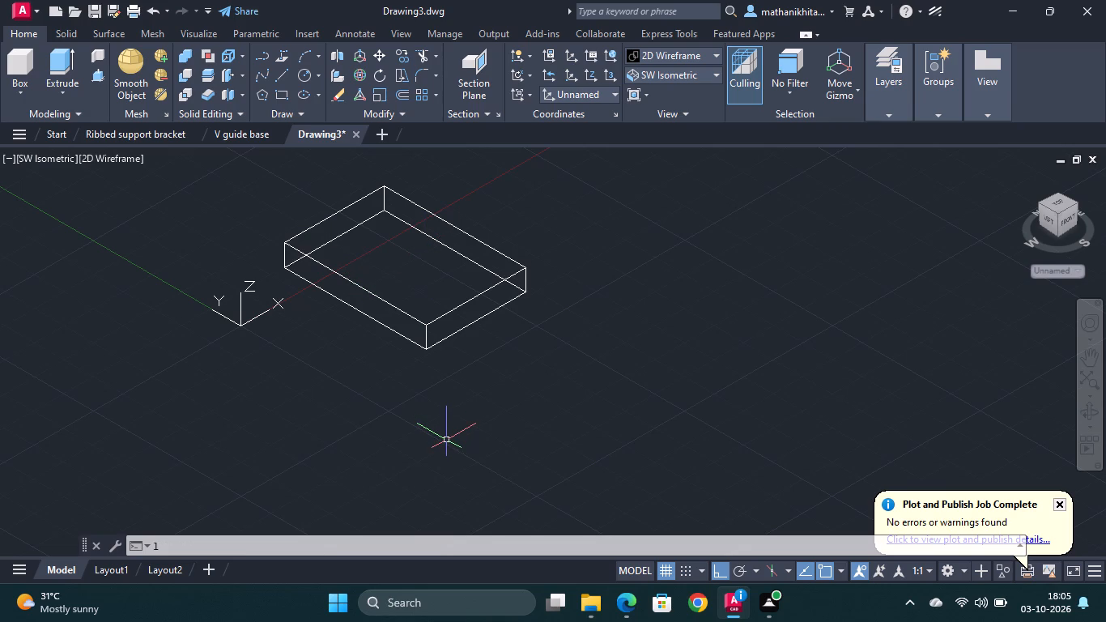
key("space")
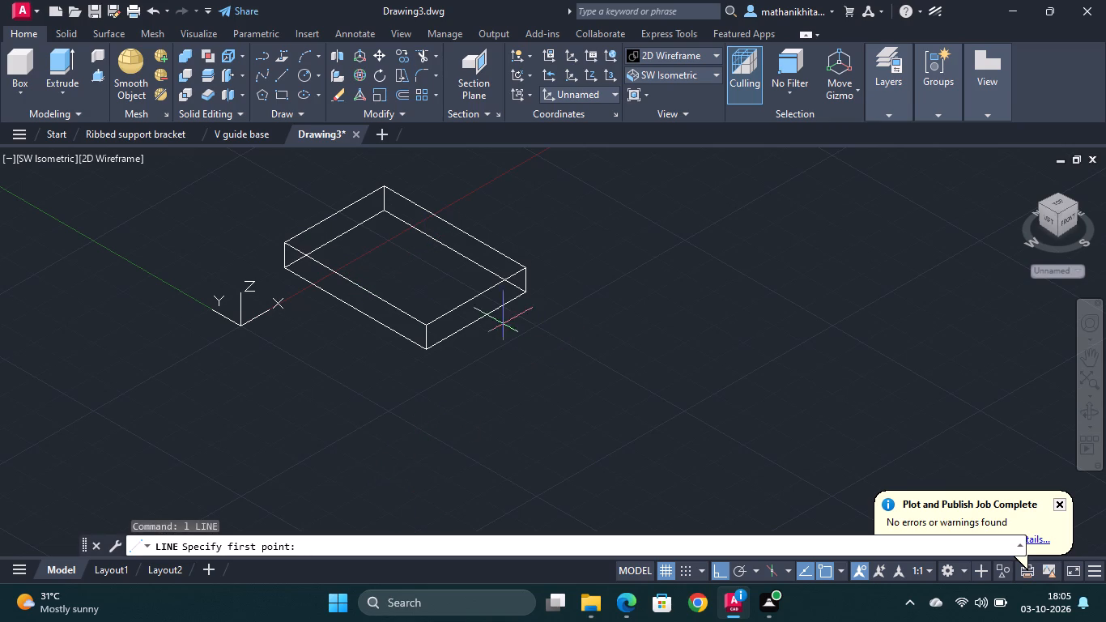
left_click(470, 381)
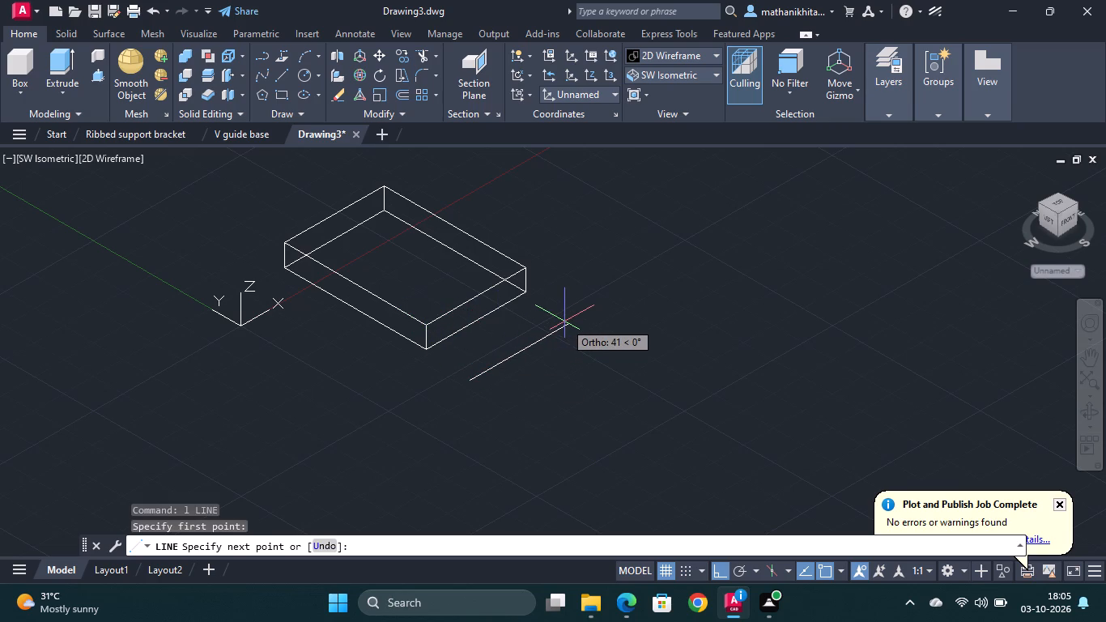
type("36")
key("space")
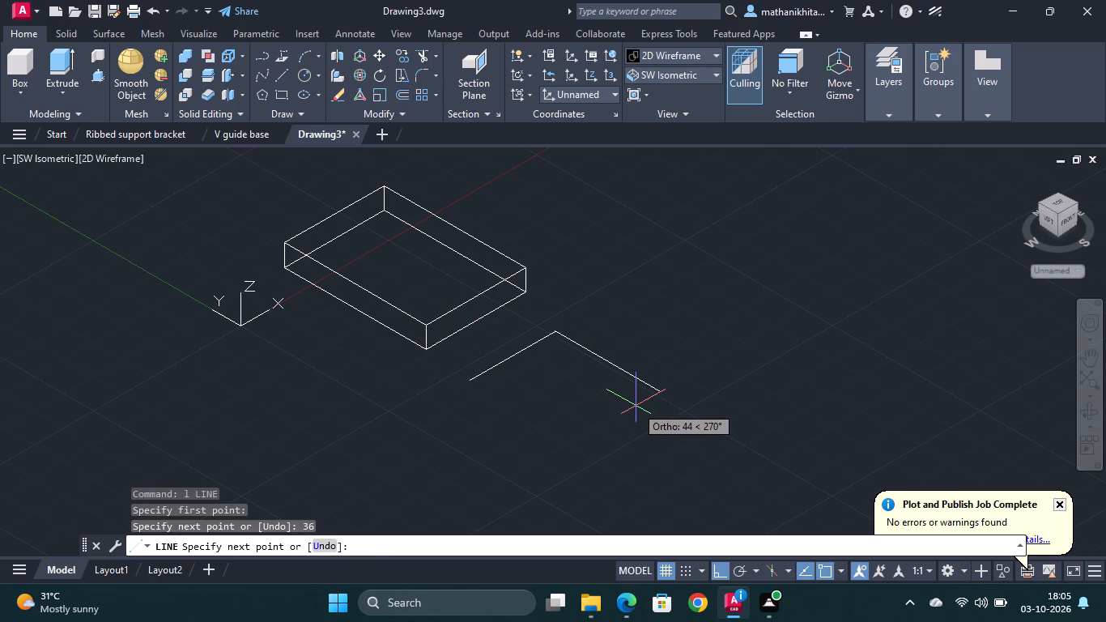
type("30")
key("Return")
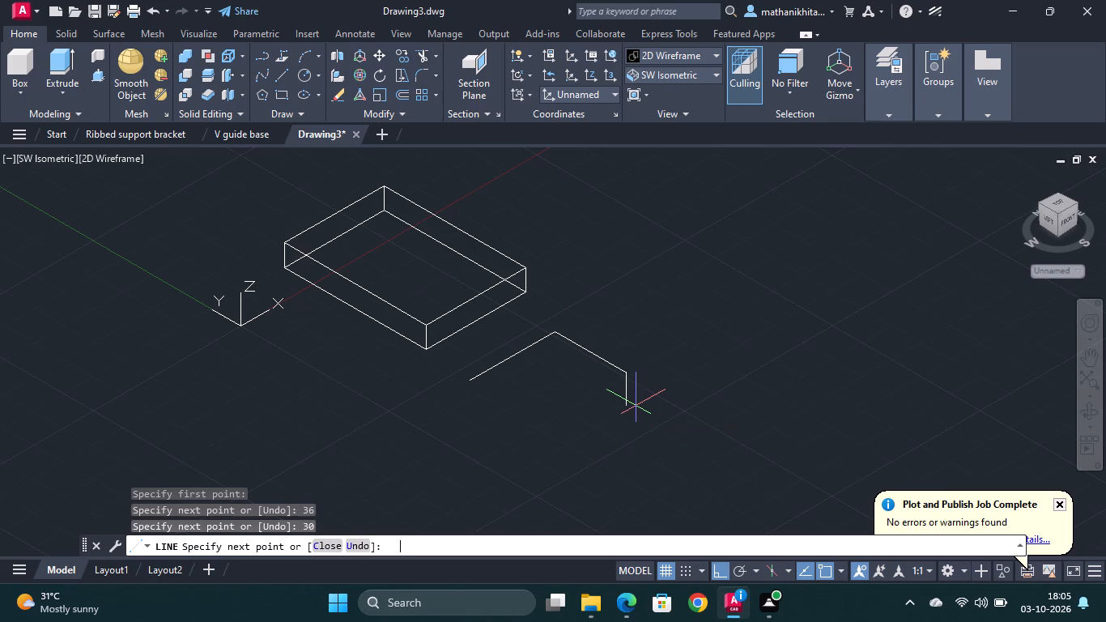
type("36")
key("space")
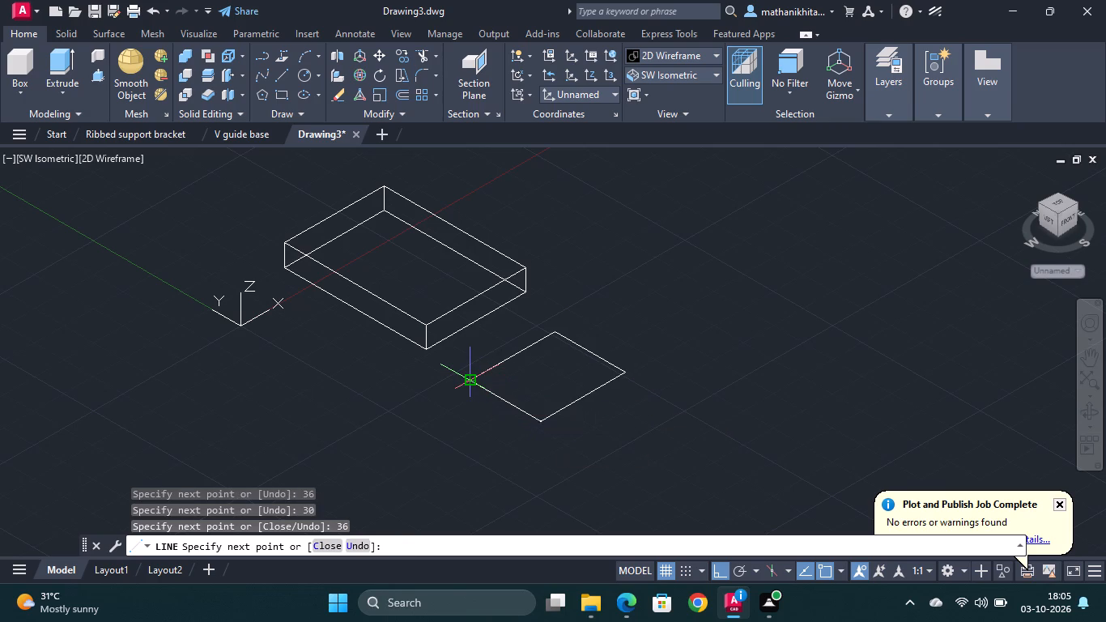
type("30")
key("Return")
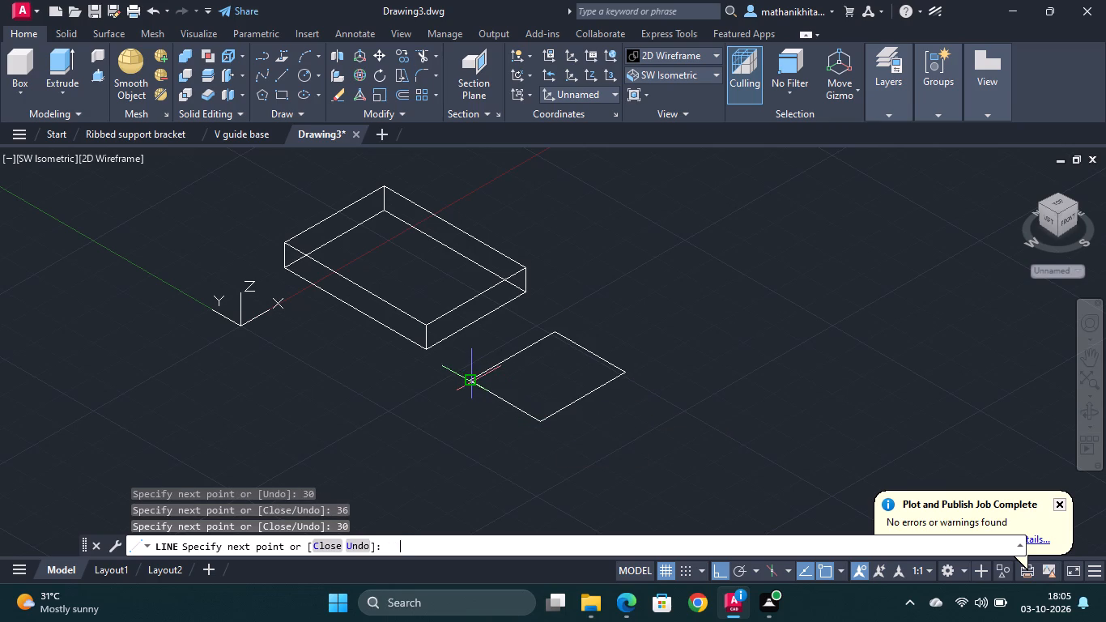
key("Escape")
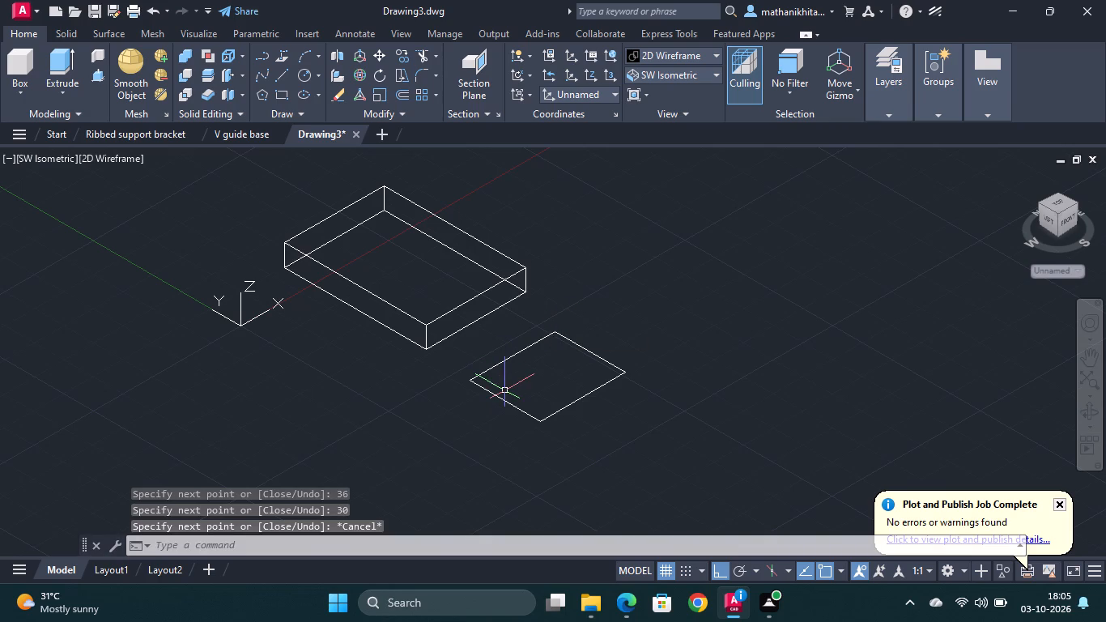
Join the four lines of the 36 × 30 mm rectangle into a single polyline.
left_click_drag(508, 349, 610, 361)
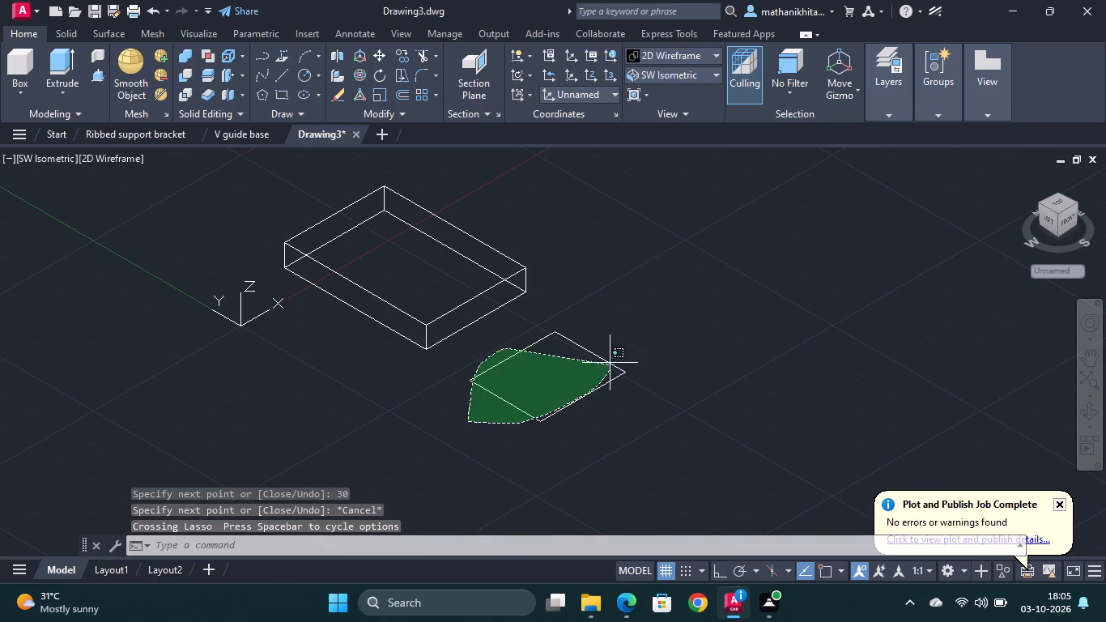
left_click_drag(610, 361, 579, 327)
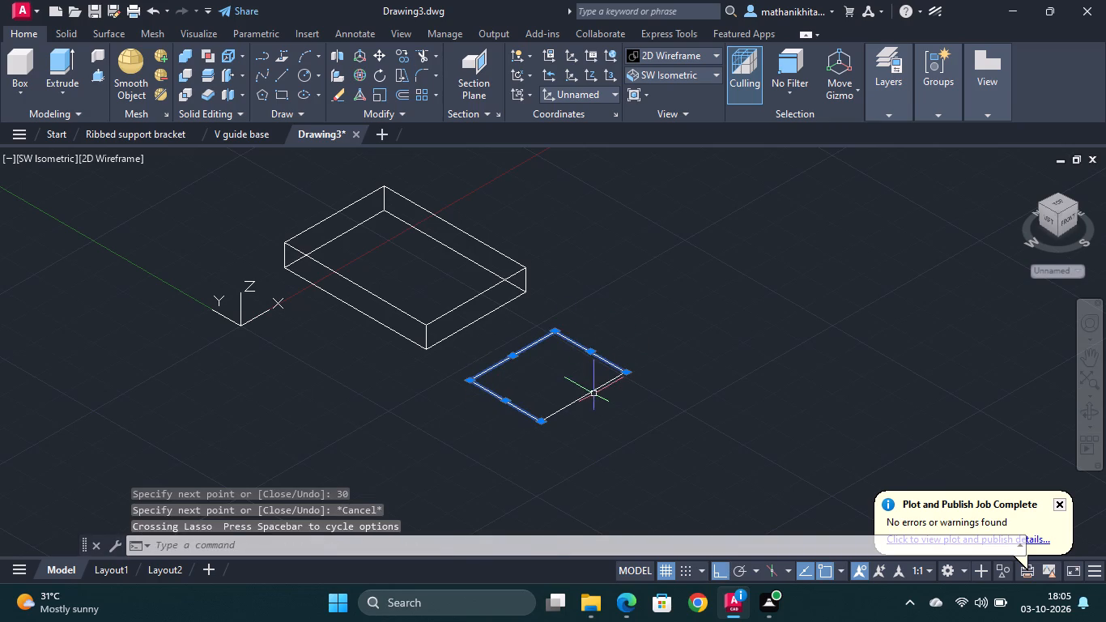
left_click(593, 394)
type("j")
key("space")
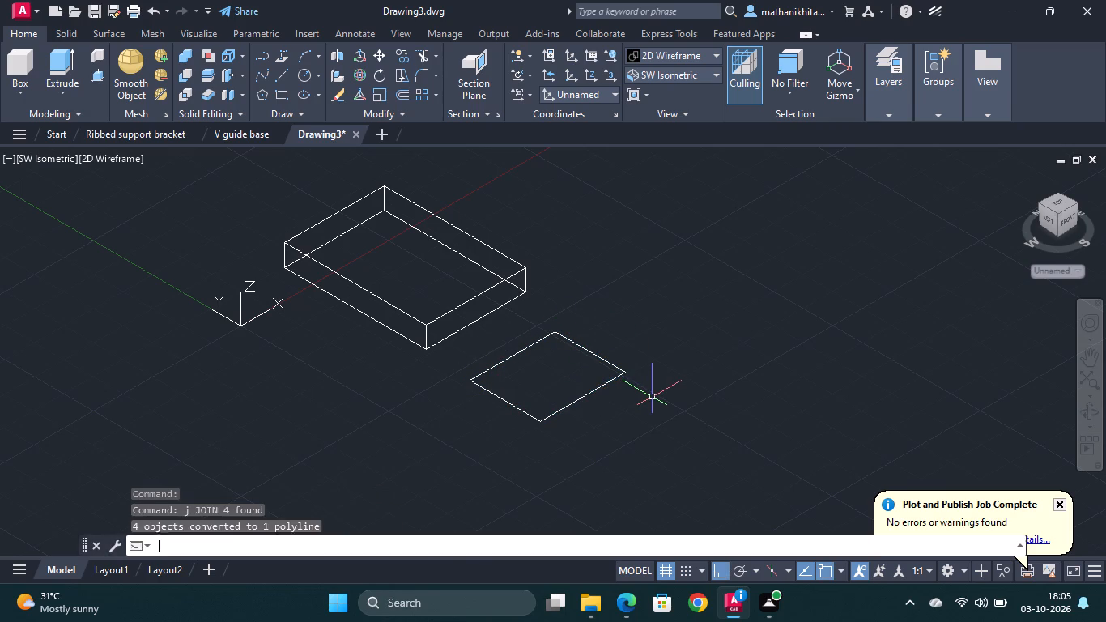
Extrude the joined 36 × 30 mm rectangle 18 mm upward along Z into a solid block.
left_click(576, 401)
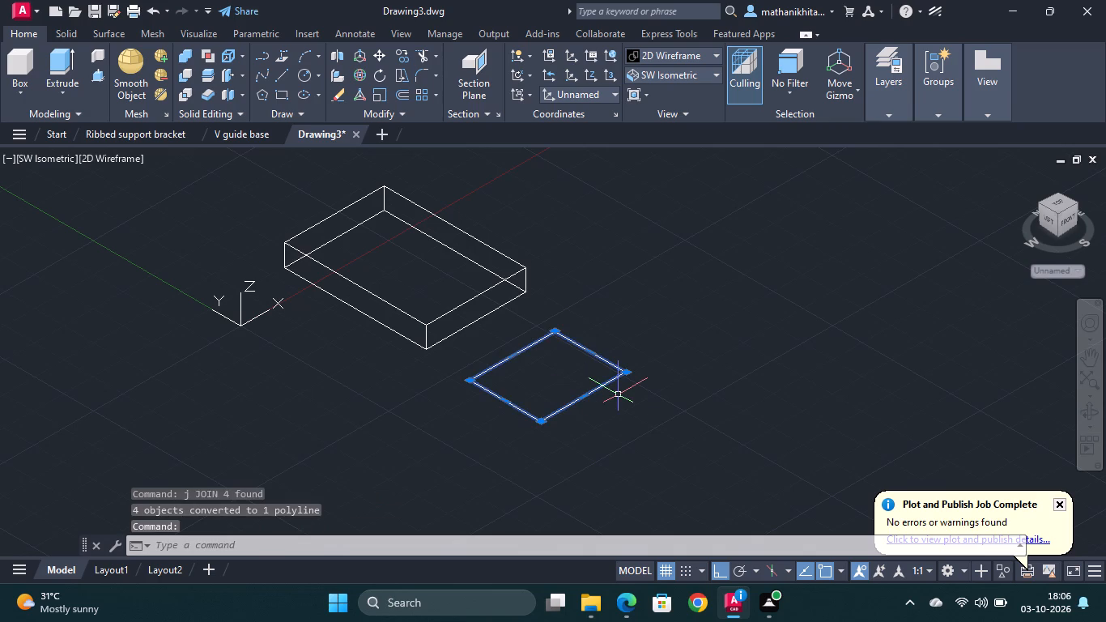
type("ext")
key("space")
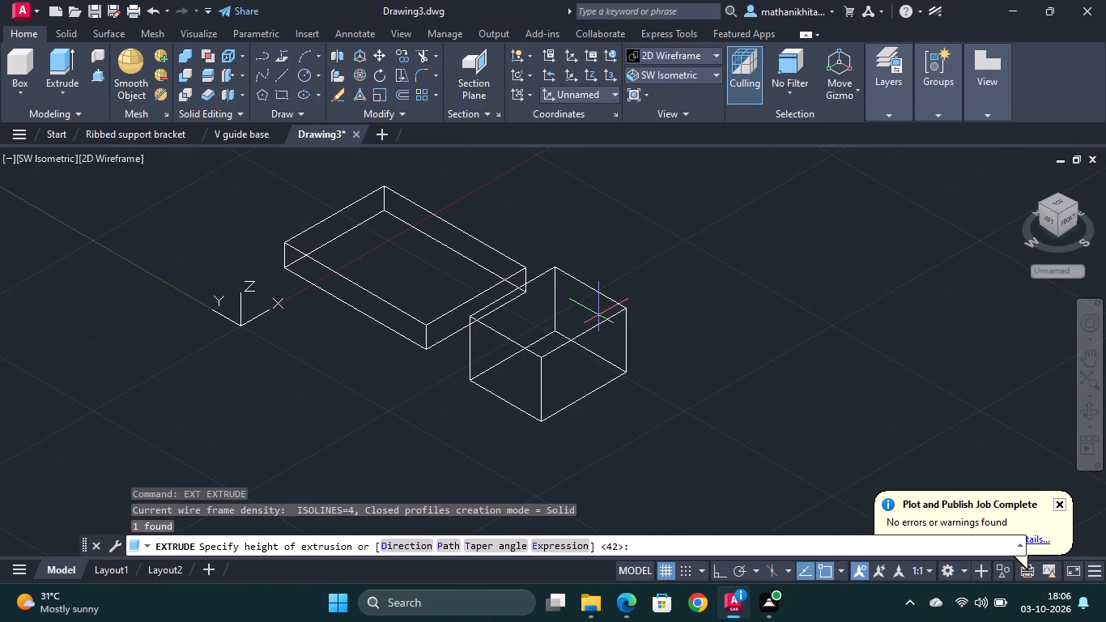
type("18")
key("Return")
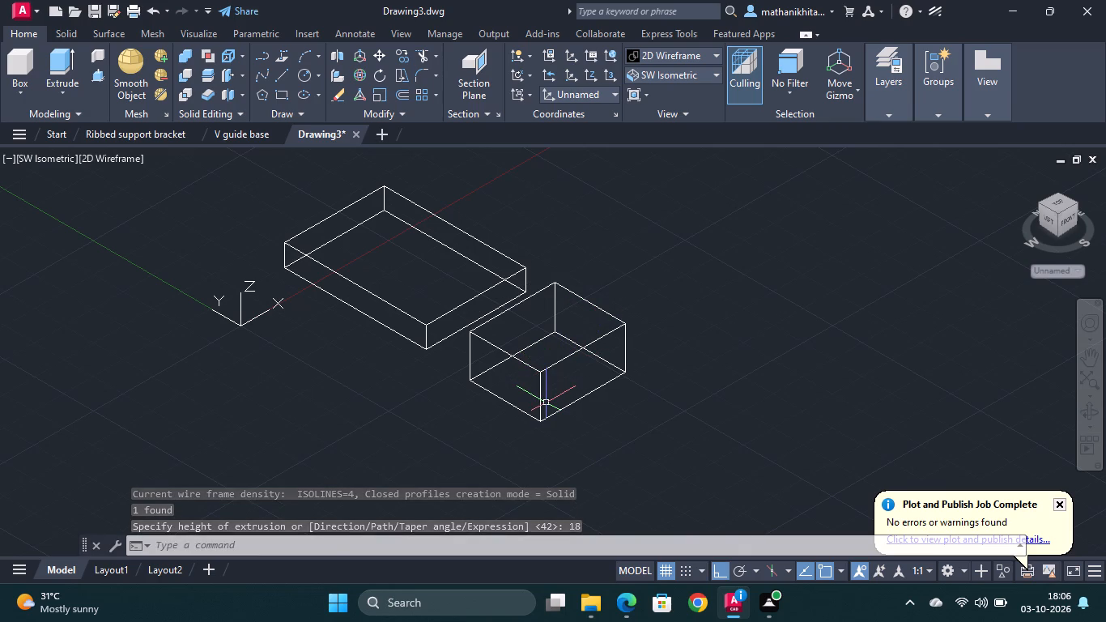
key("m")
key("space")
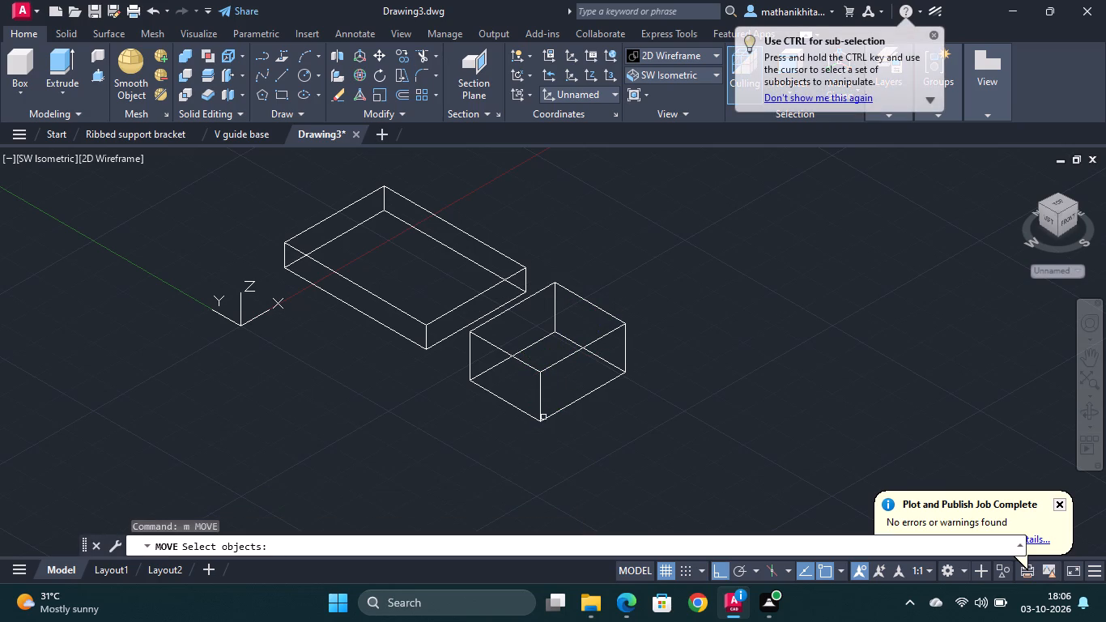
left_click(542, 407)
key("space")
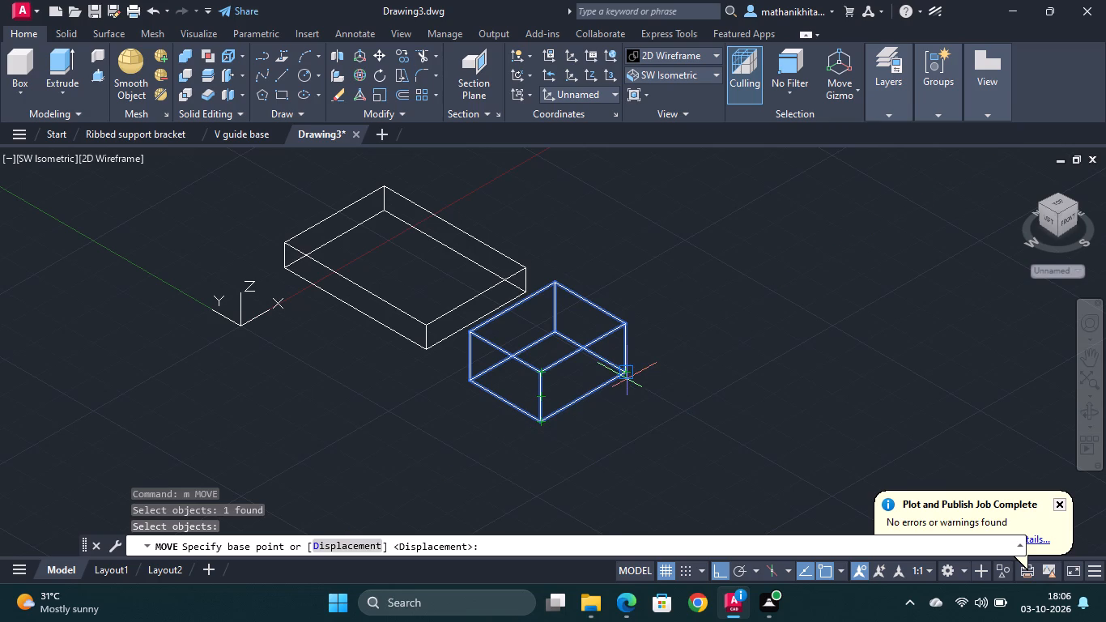
Switch to Calculator and work out the difference between the two block widths, 42 − 36.
left_click(470, 603)
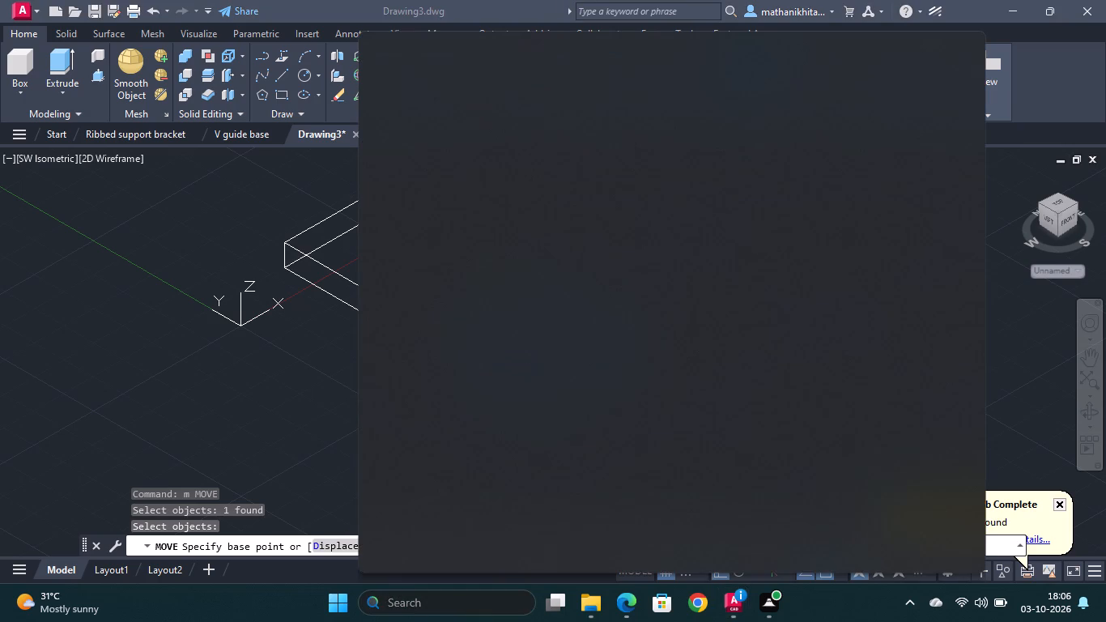
type("ca")
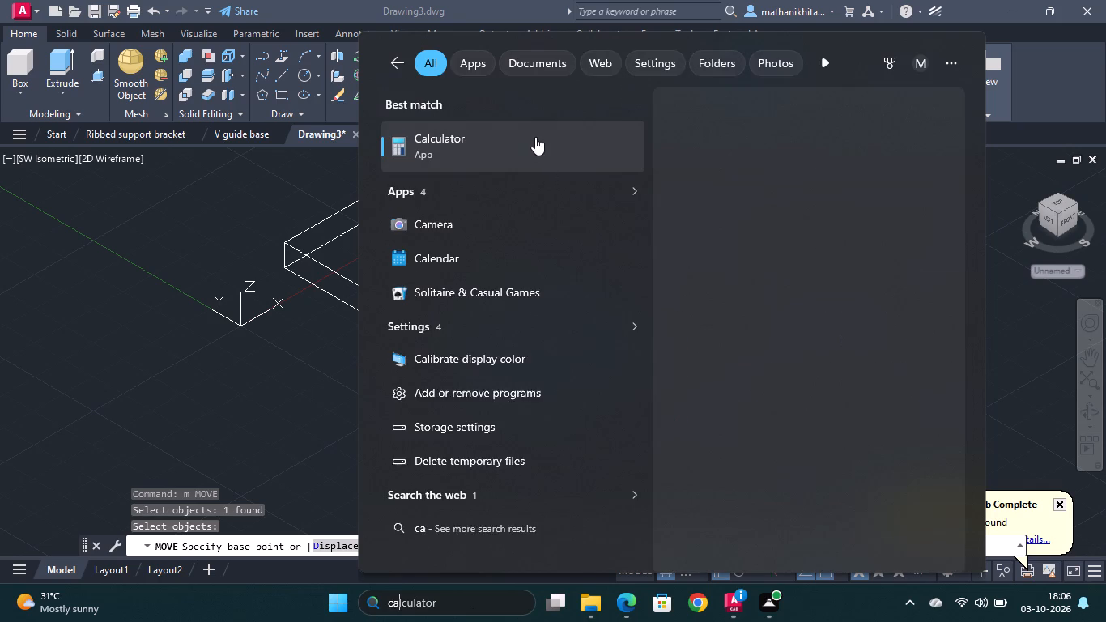
left_click(534, 138)
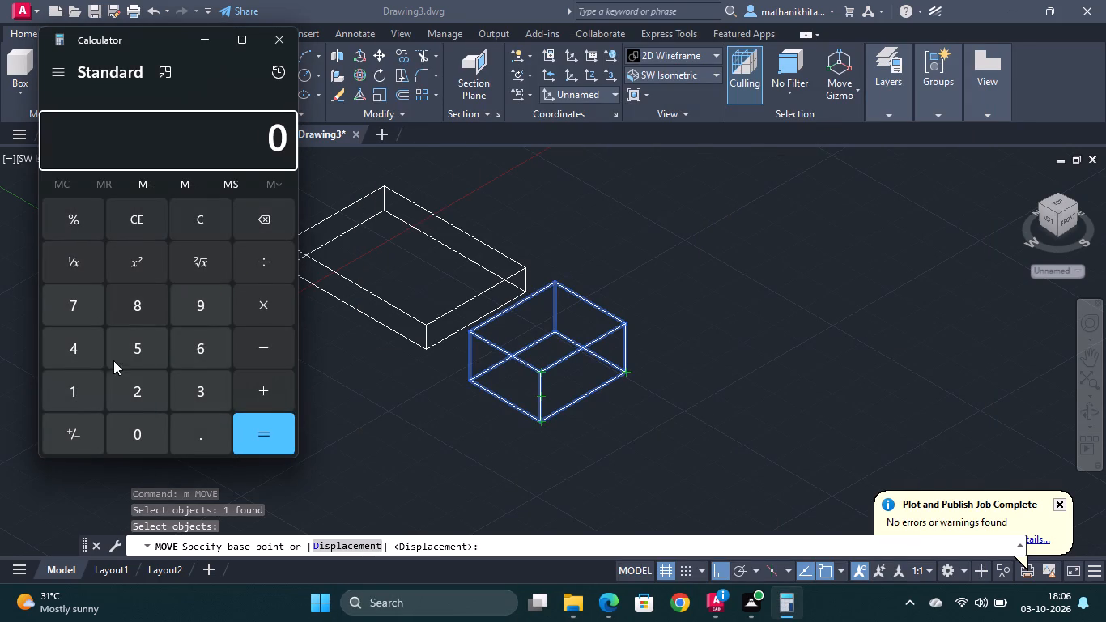
left_click(78, 345)
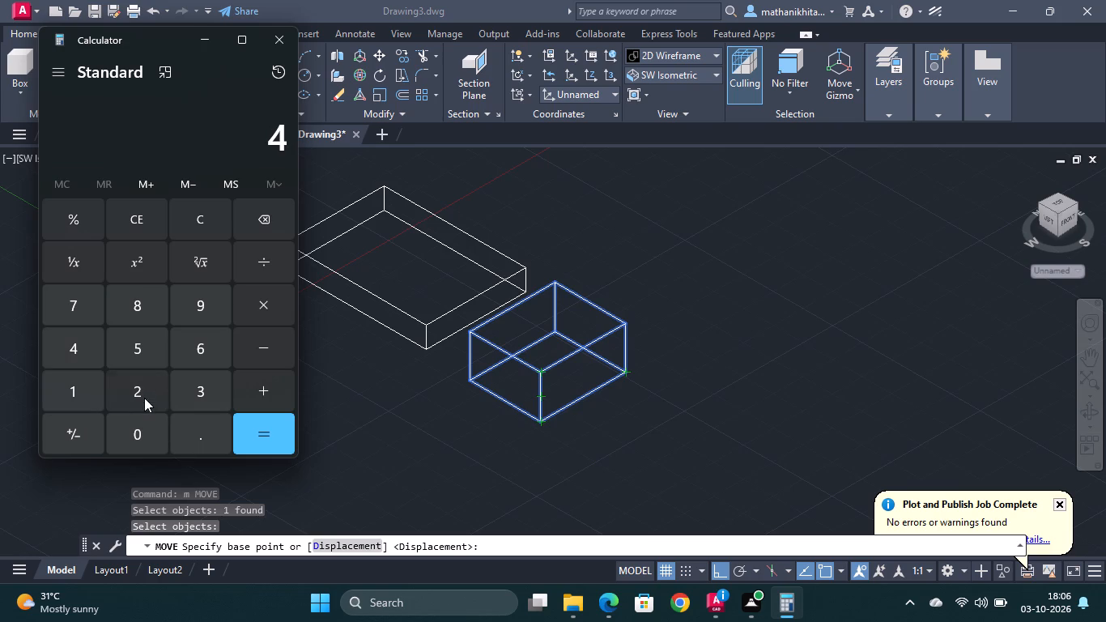
left_click(144, 398)
left_click(256, 354)
left_click(194, 390)
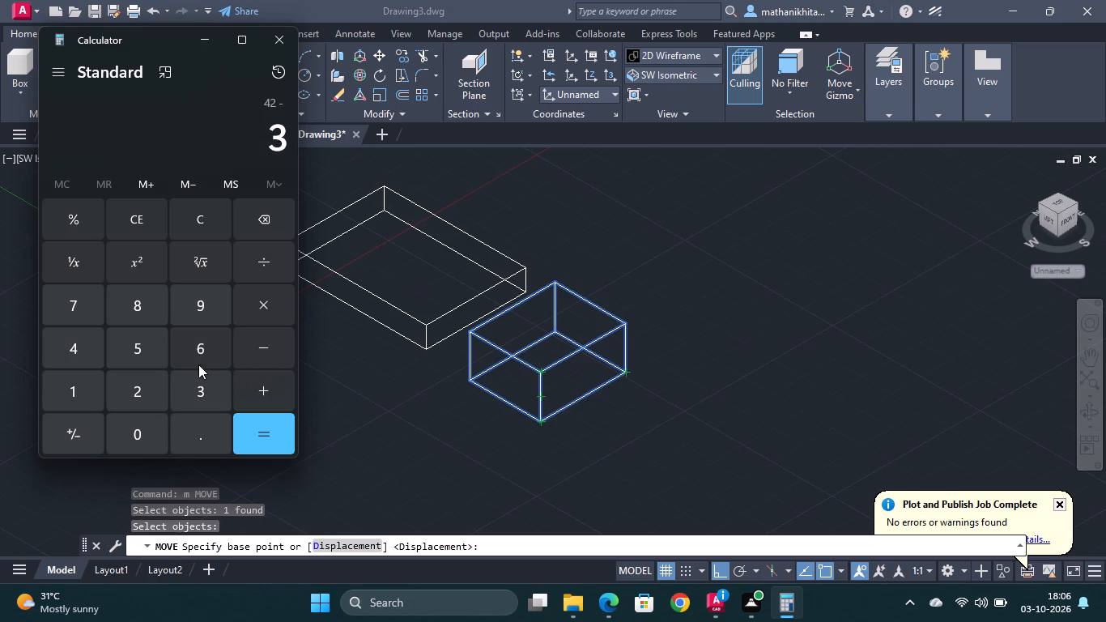
left_click(201, 360)
left_click(253, 430)
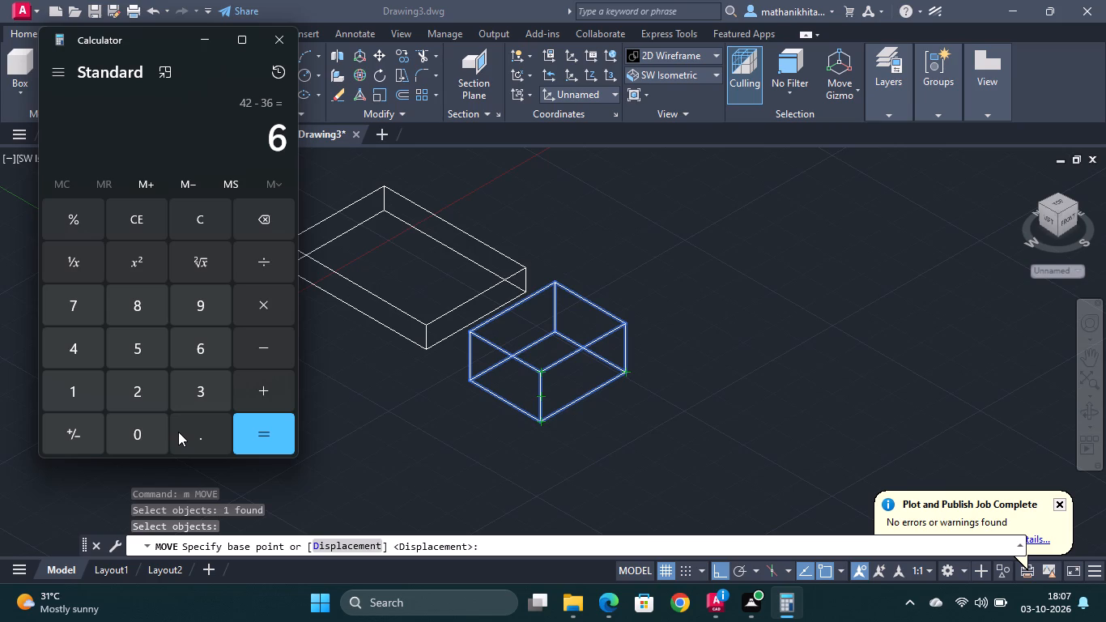
Calculate 60 − 21 − 30 for the offset along the base length, then return to the drawing with no command active.
key("Escape")
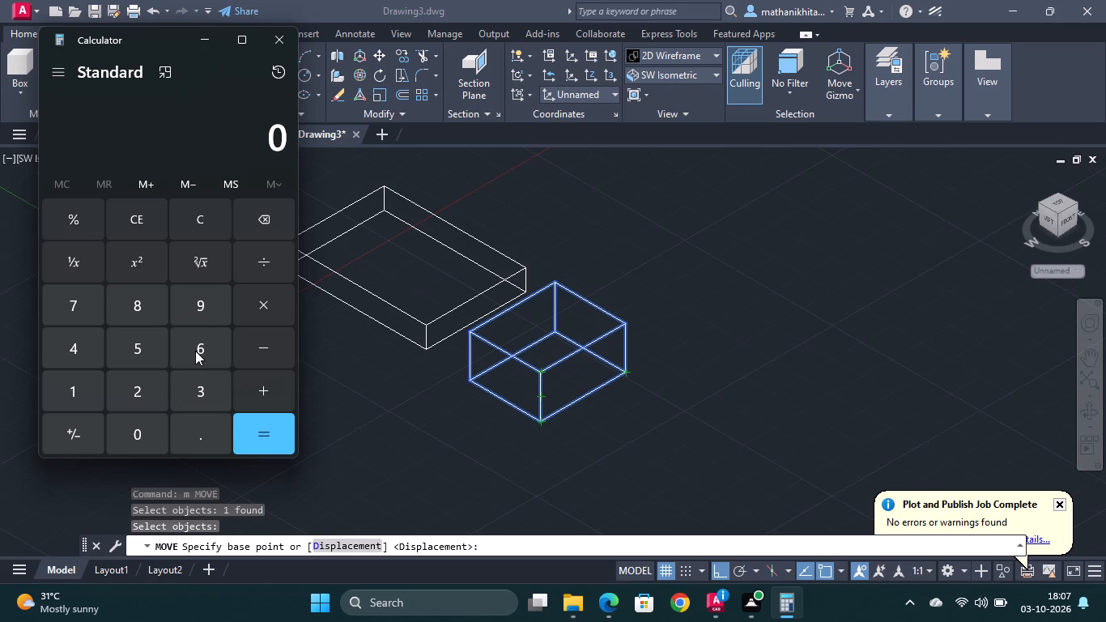
left_click(195, 351)
left_click(145, 435)
left_click(252, 360)
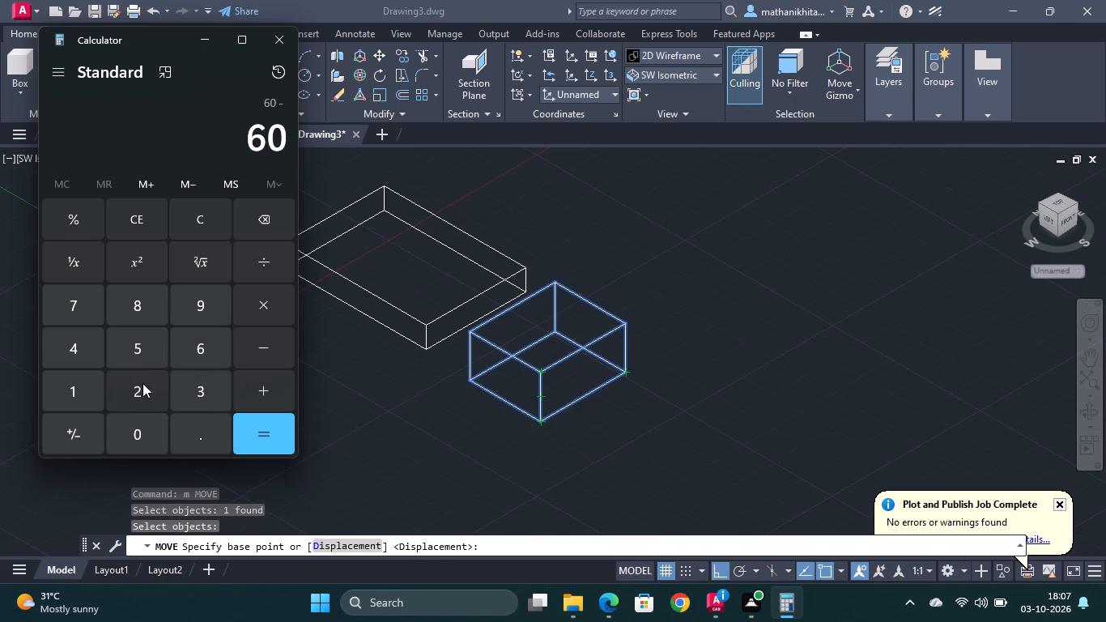
left_click(145, 388)
left_click(68, 386)
left_click(243, 351)
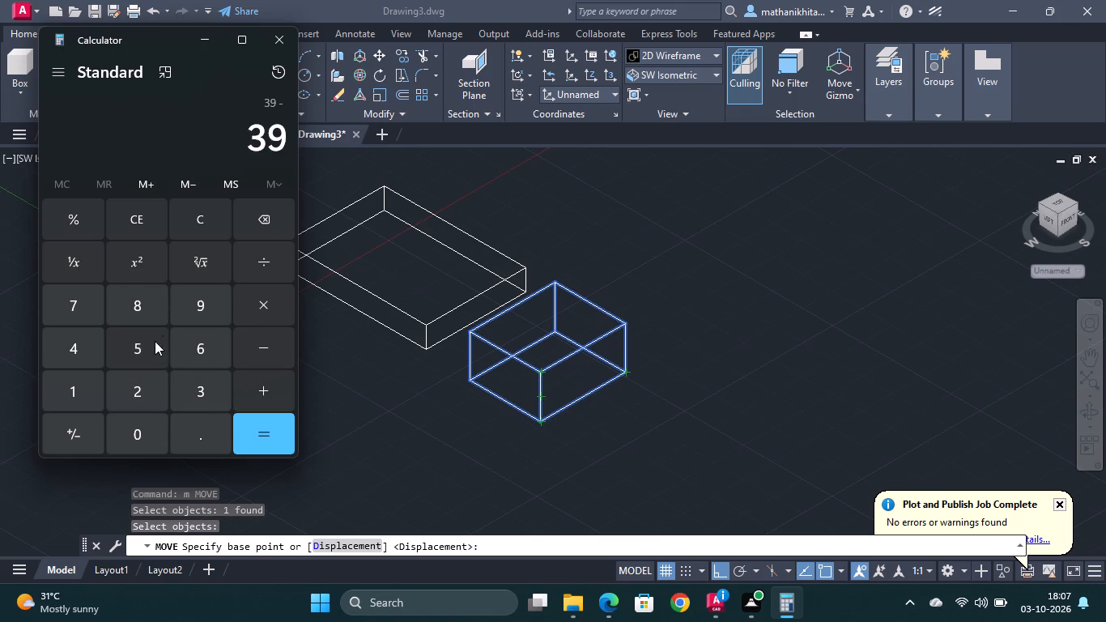
left_click(202, 389)
left_click(157, 421)
left_click(253, 432)
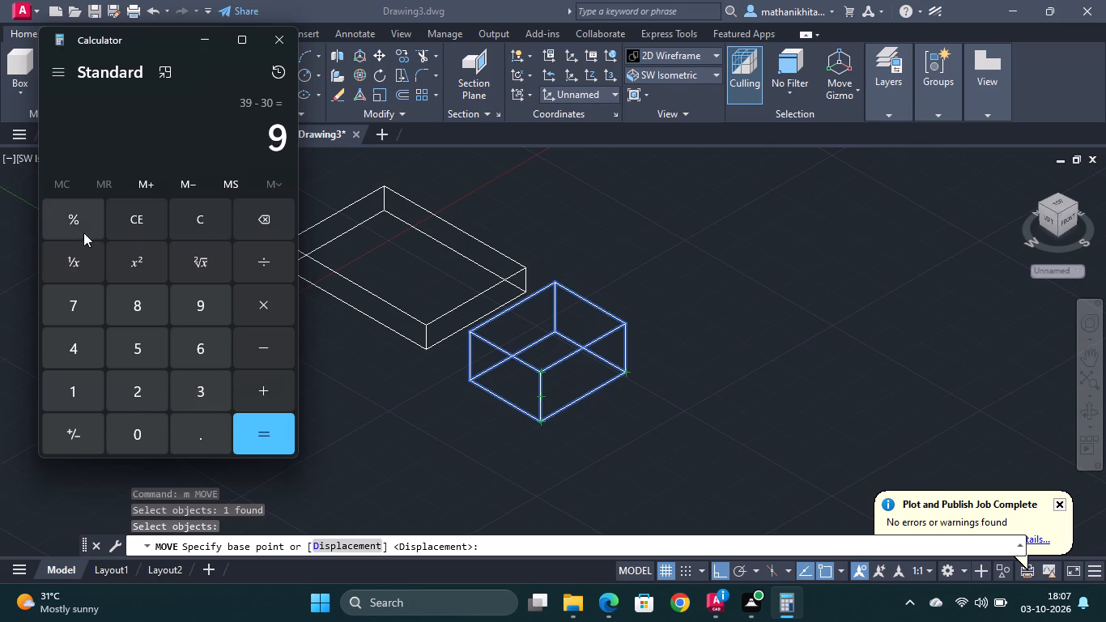
left_click(398, 407)
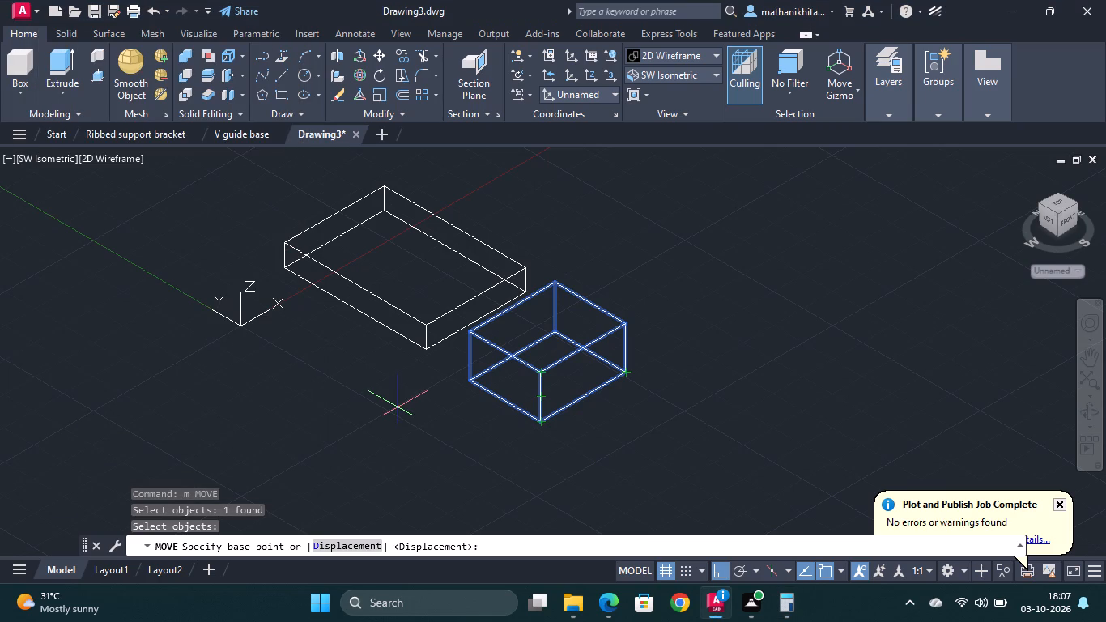
key("Escape")
Draw guide lines from the base block's top corner at maximum X and minimum Y: 3 mm along negative X, then about 71 mm along positive Y.
type("l")
key("space")
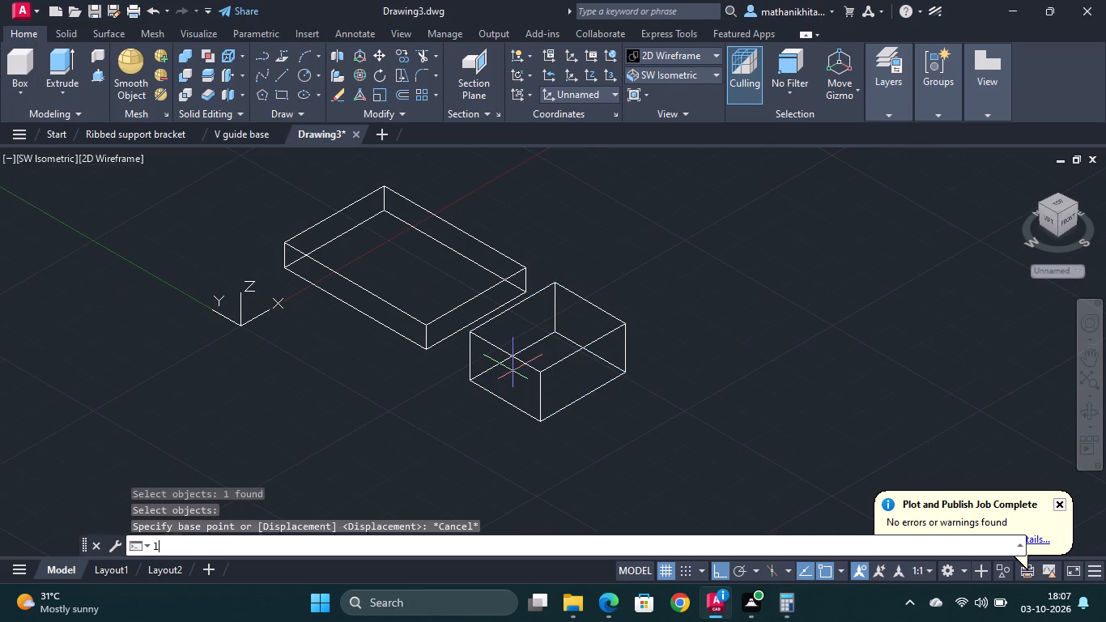
left_click(521, 271)
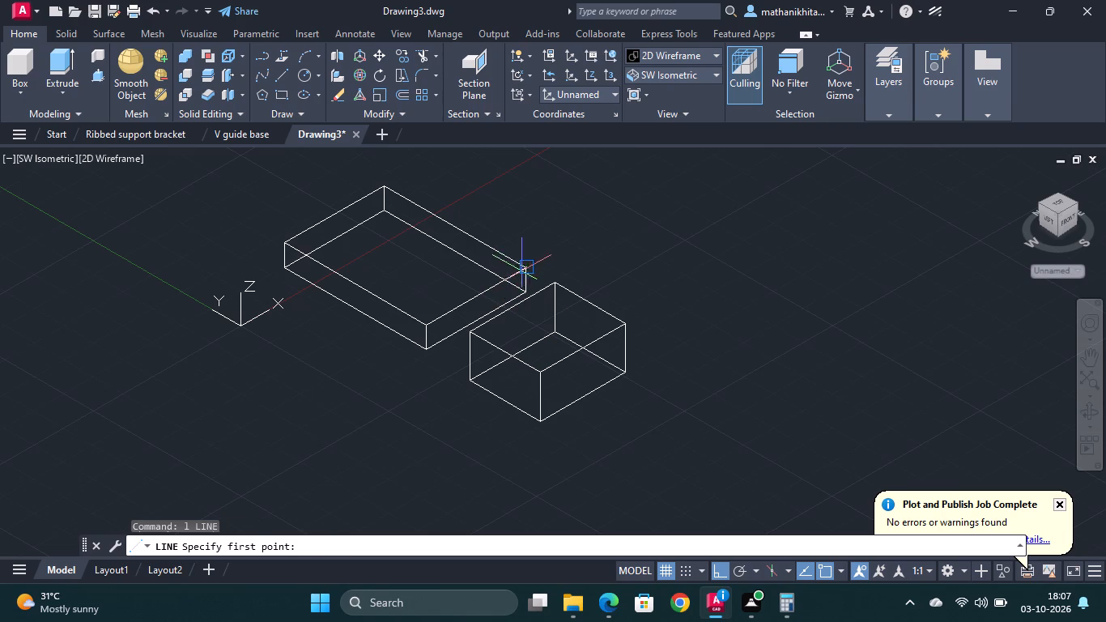
key("3")
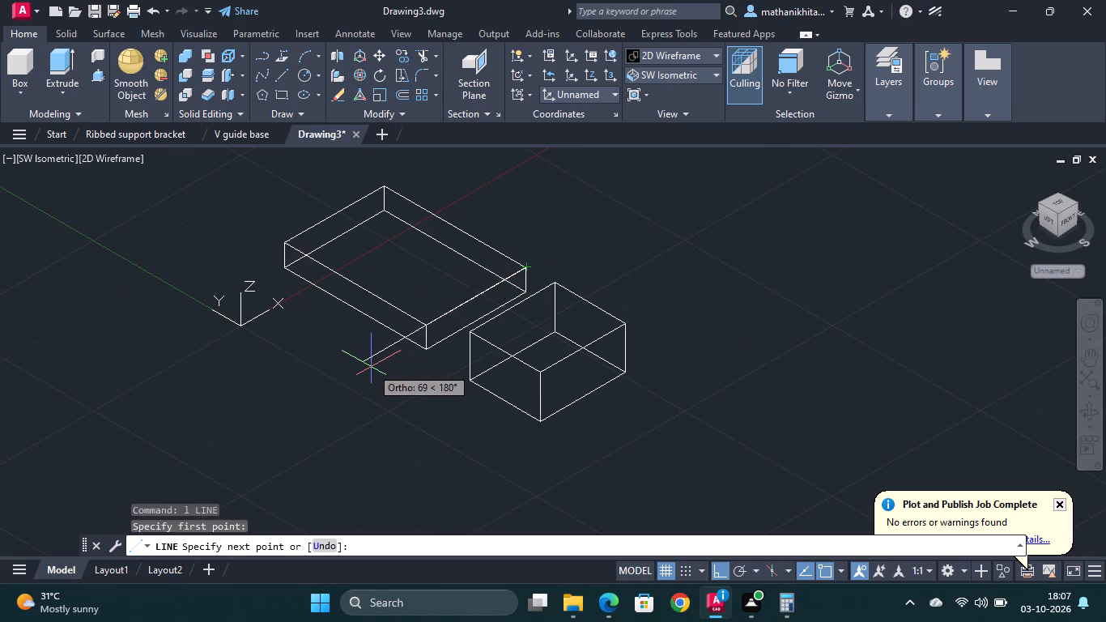
key("Return")
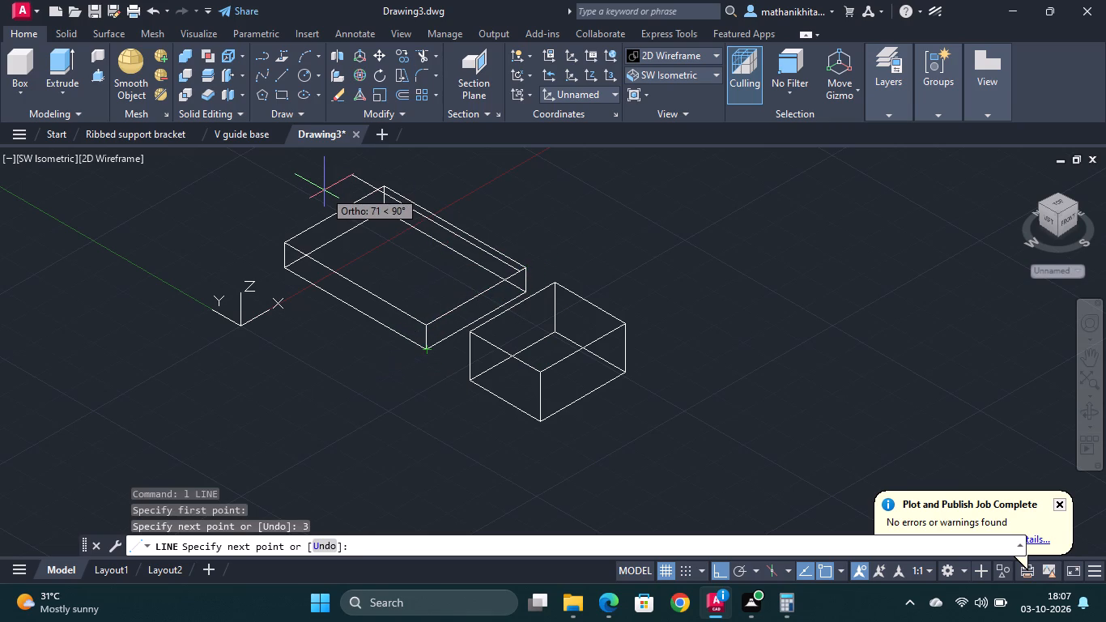
left_click(324, 190)
key("Escape")
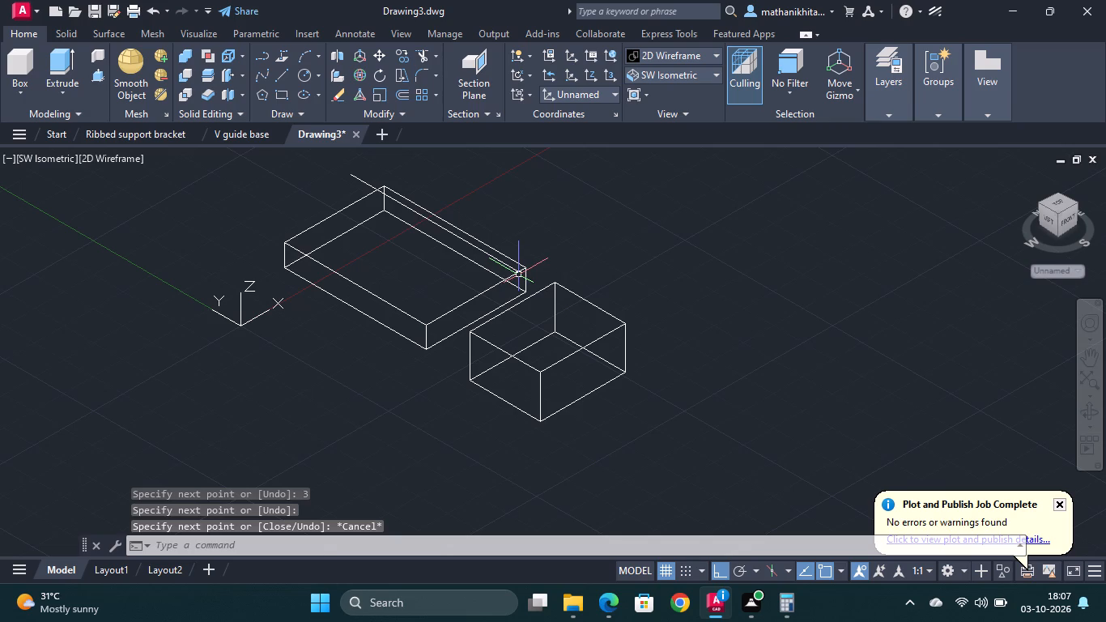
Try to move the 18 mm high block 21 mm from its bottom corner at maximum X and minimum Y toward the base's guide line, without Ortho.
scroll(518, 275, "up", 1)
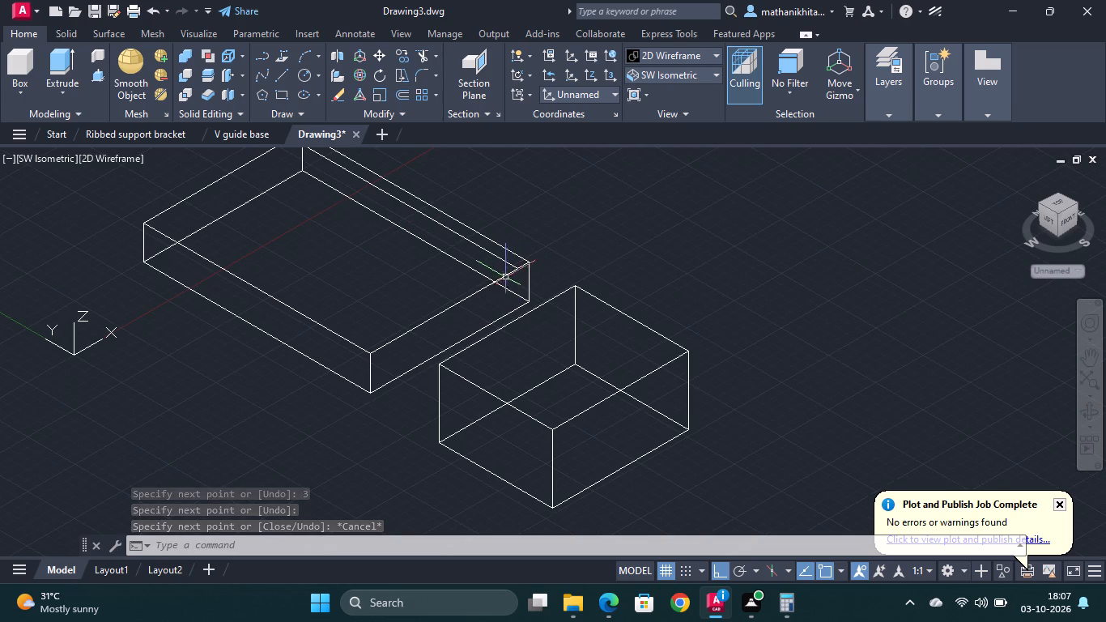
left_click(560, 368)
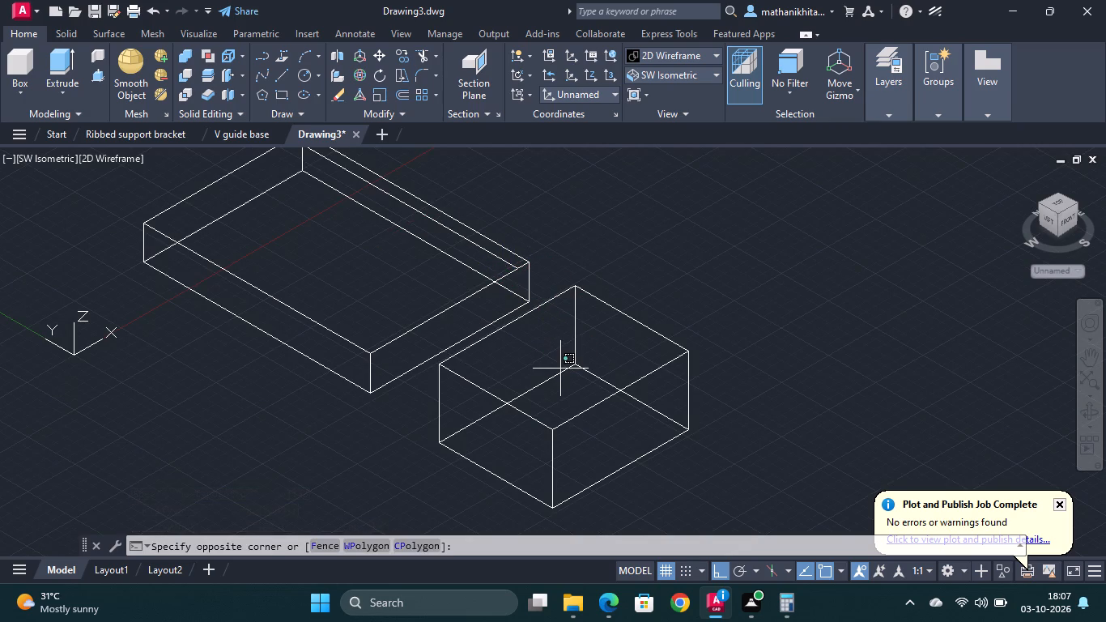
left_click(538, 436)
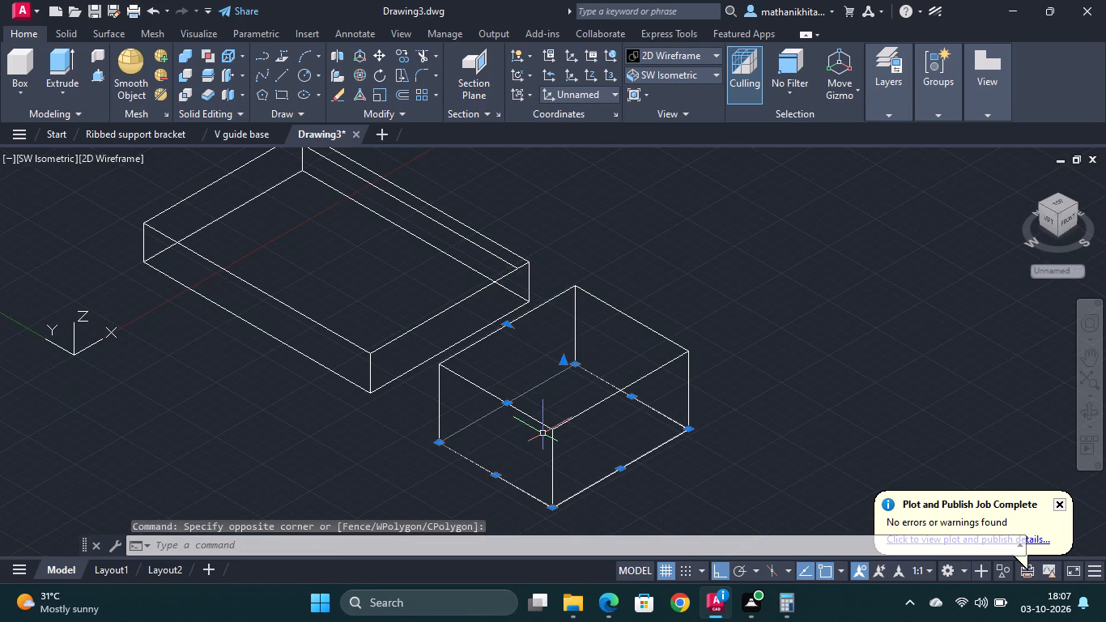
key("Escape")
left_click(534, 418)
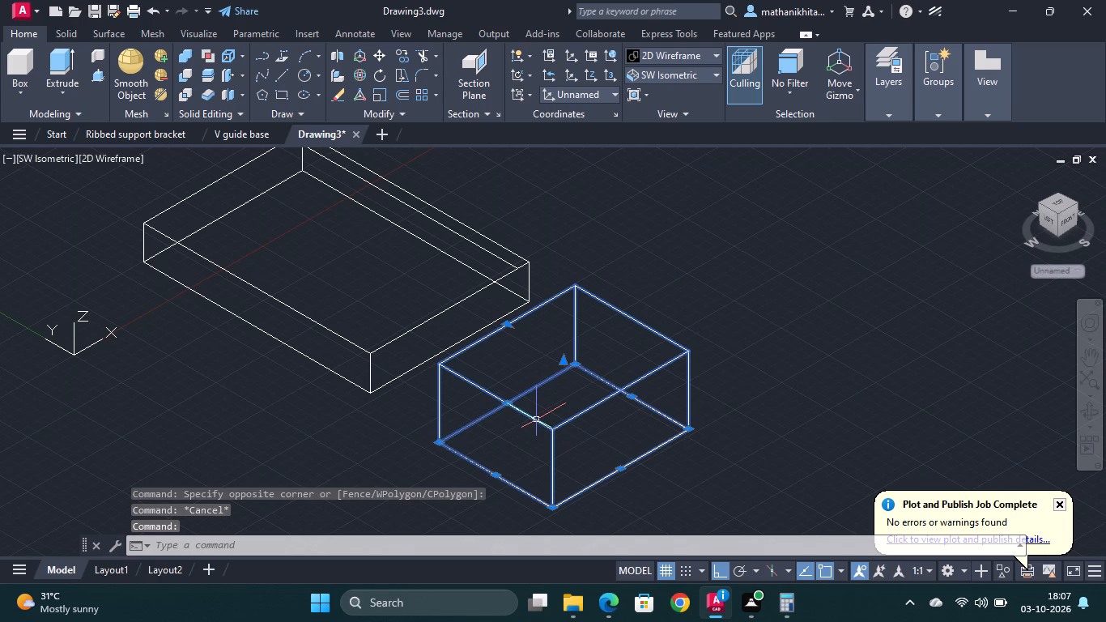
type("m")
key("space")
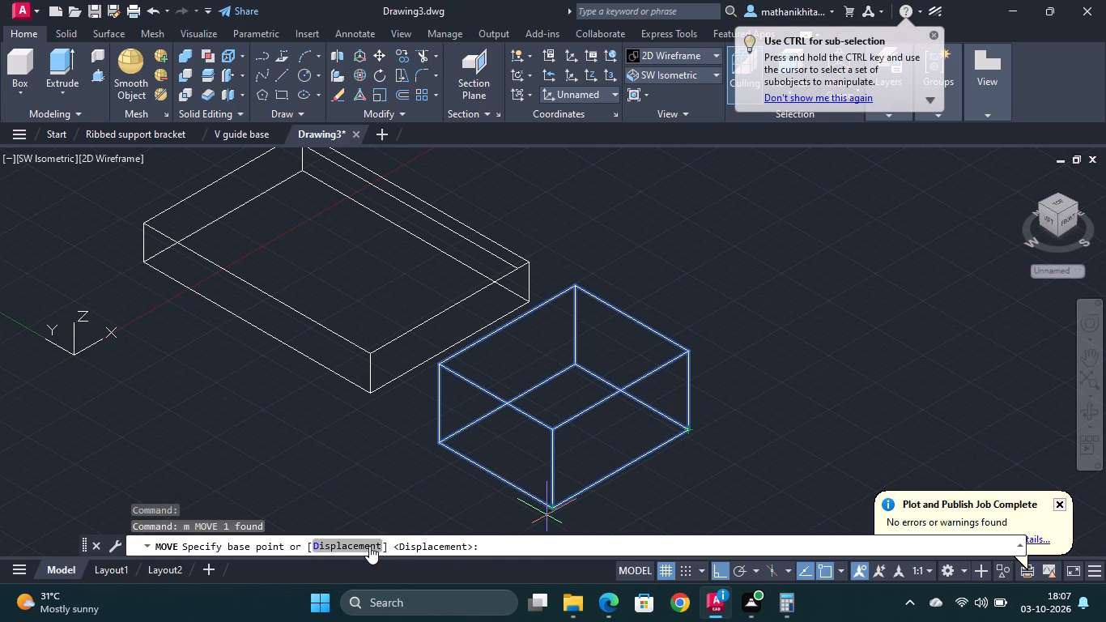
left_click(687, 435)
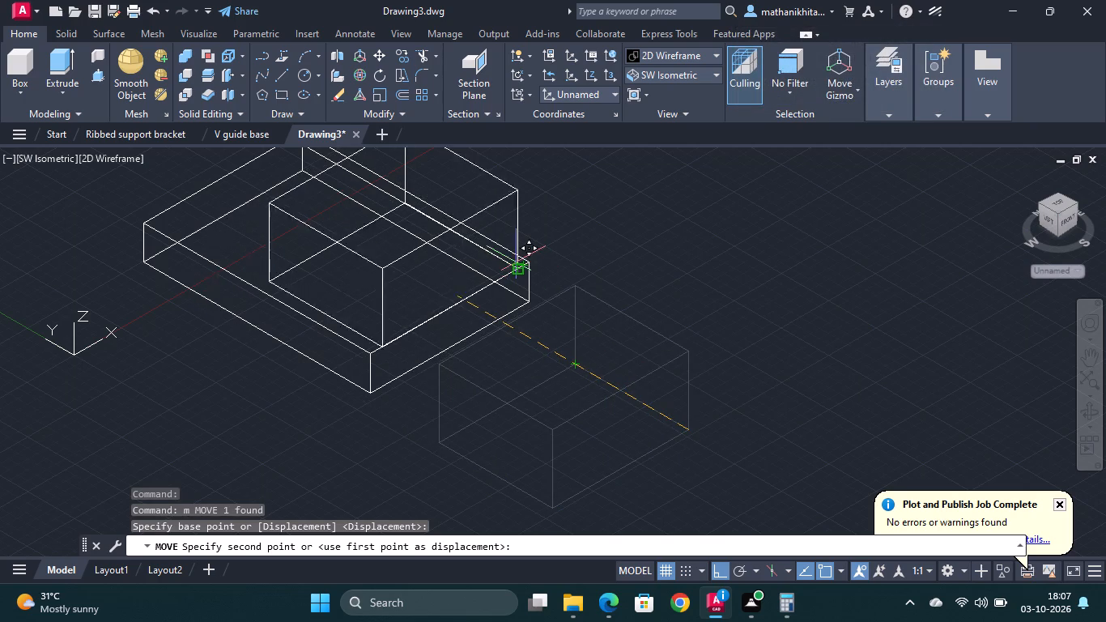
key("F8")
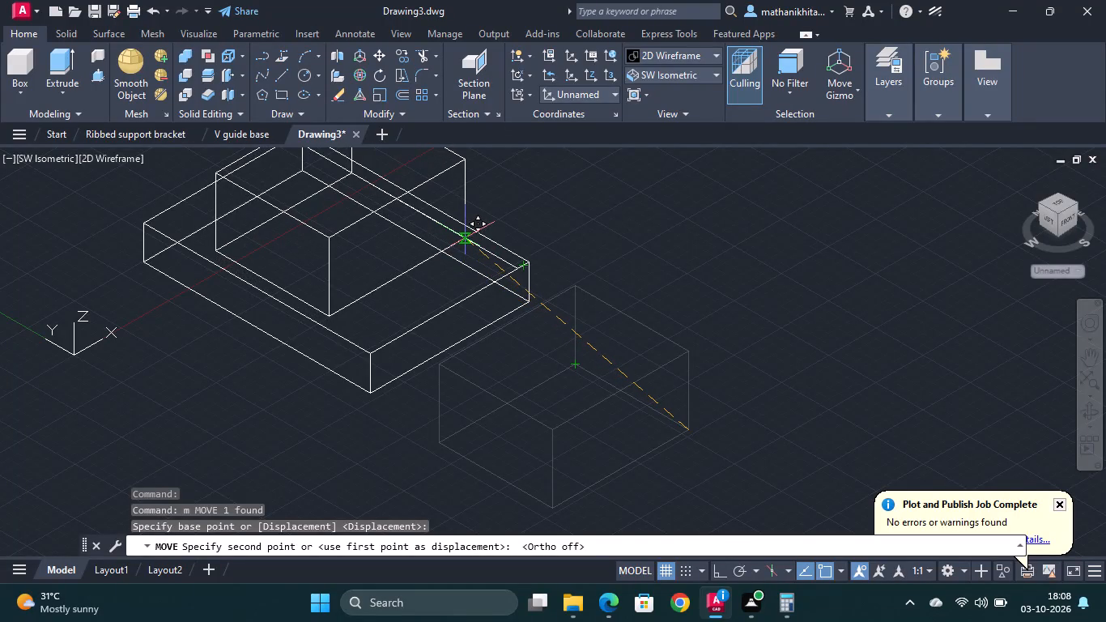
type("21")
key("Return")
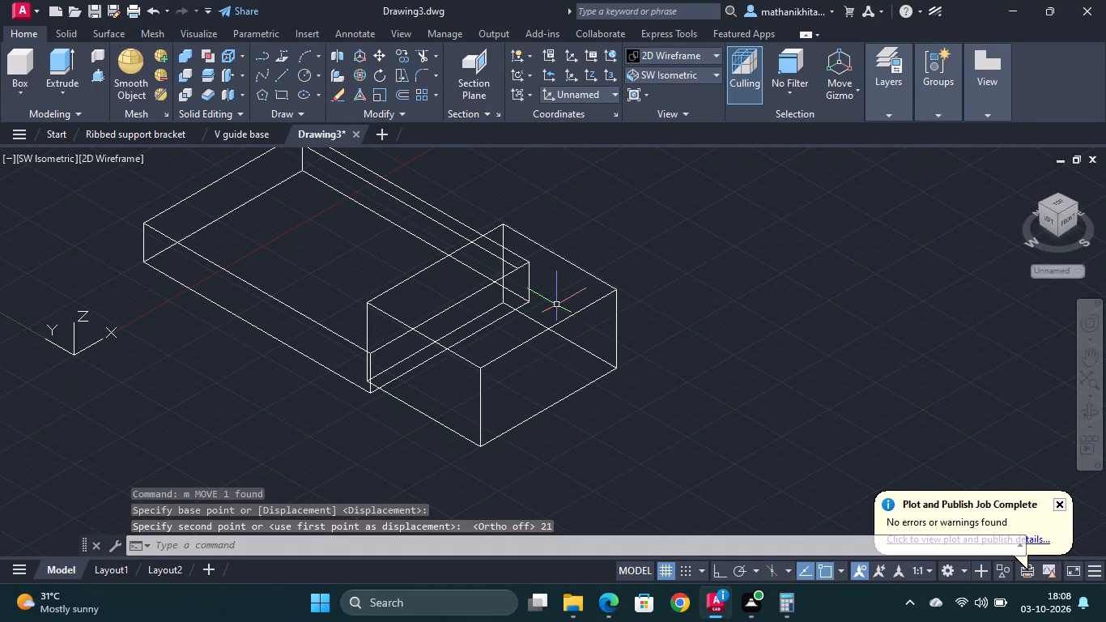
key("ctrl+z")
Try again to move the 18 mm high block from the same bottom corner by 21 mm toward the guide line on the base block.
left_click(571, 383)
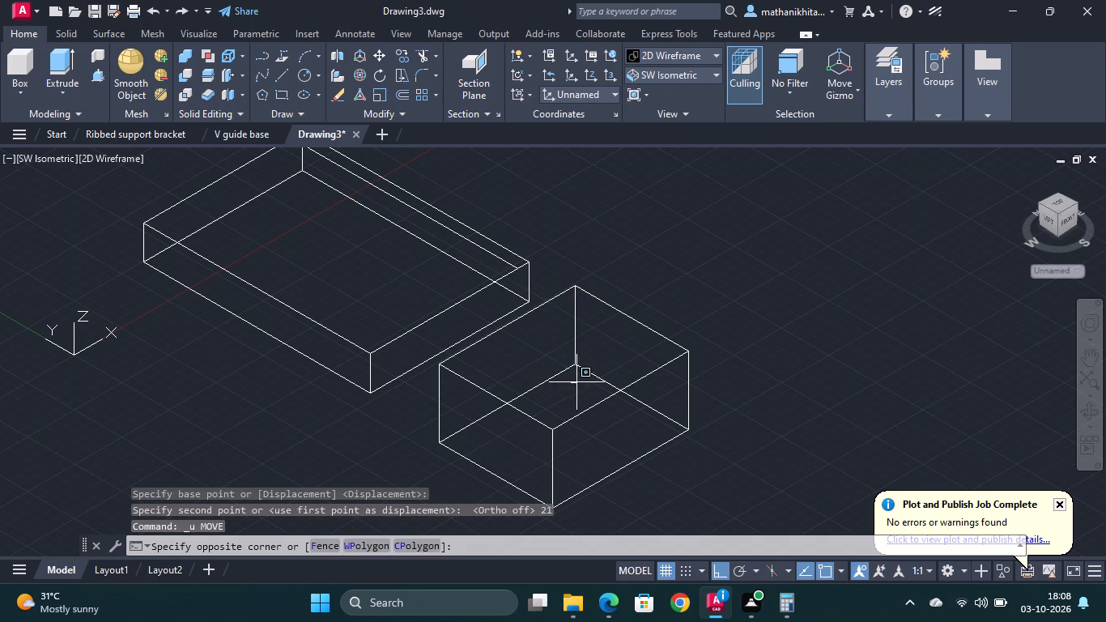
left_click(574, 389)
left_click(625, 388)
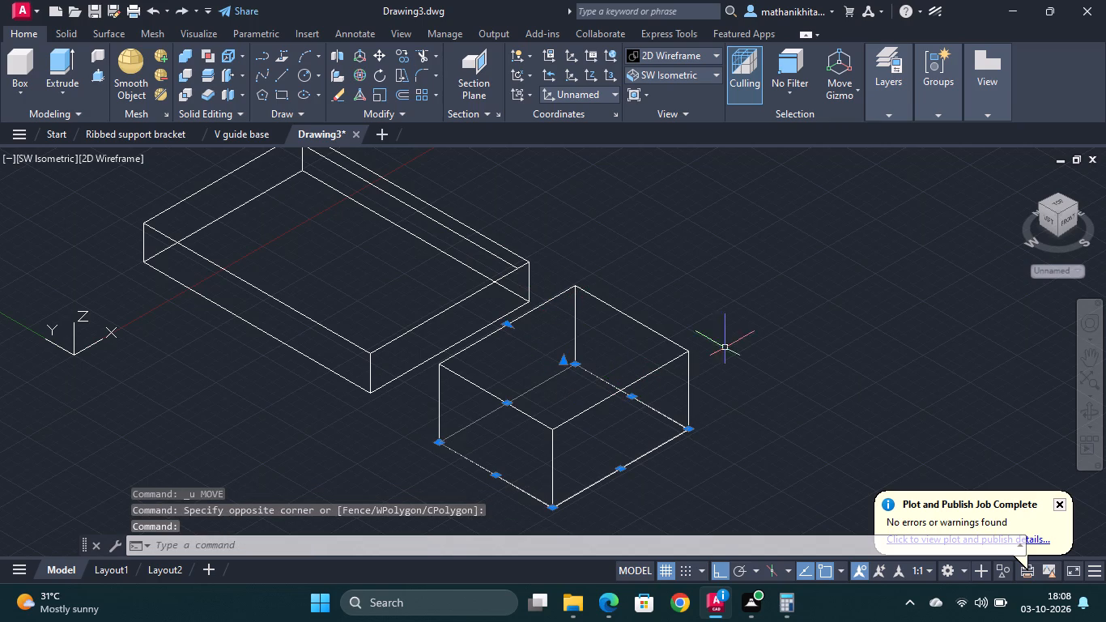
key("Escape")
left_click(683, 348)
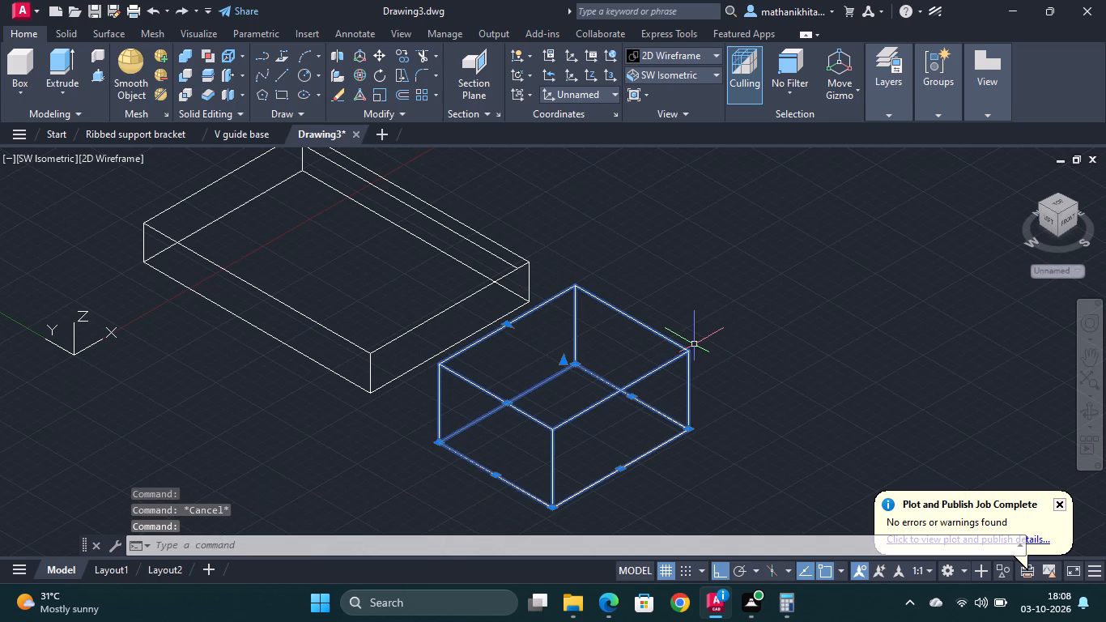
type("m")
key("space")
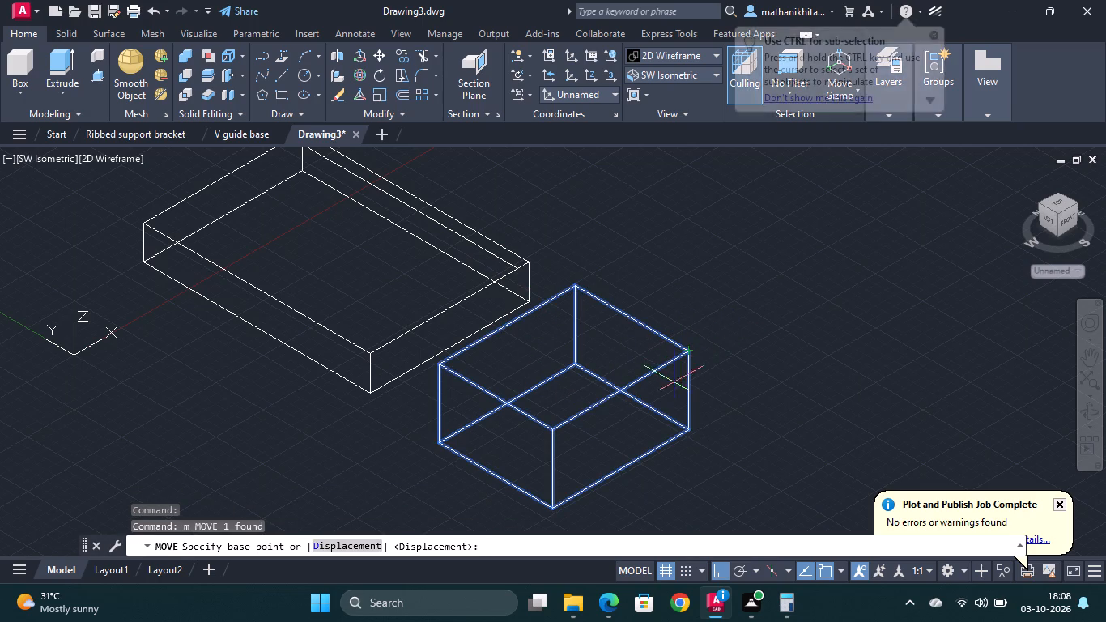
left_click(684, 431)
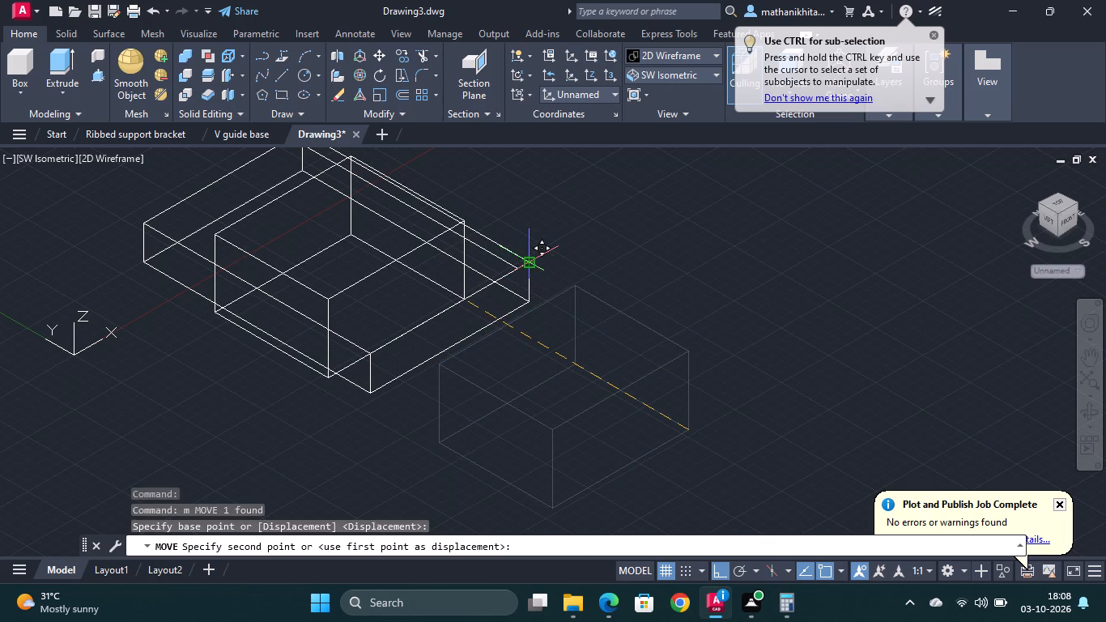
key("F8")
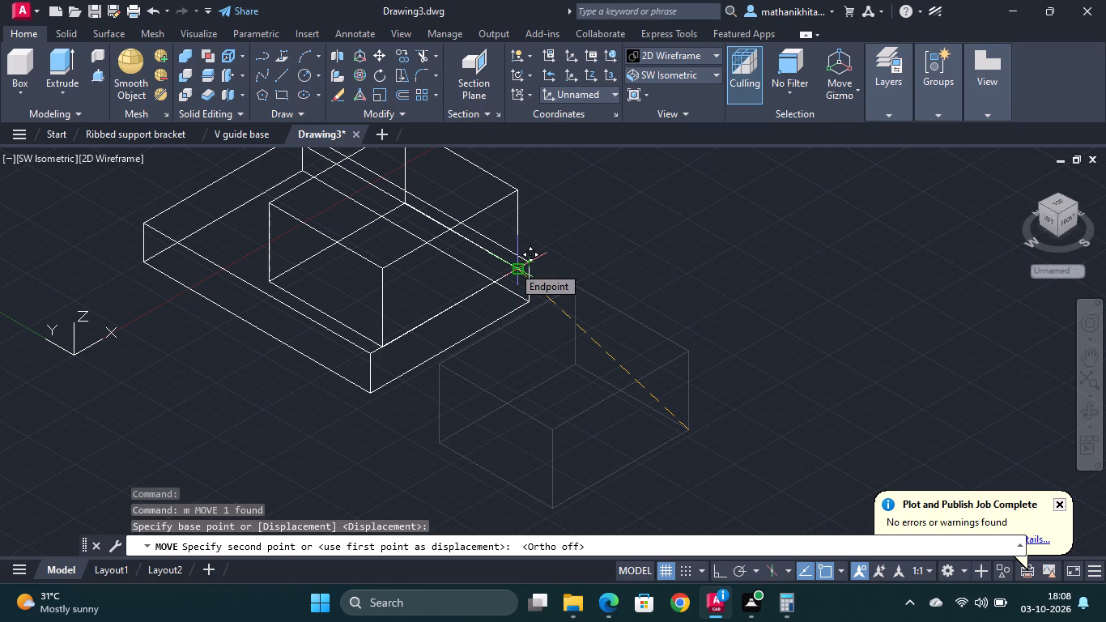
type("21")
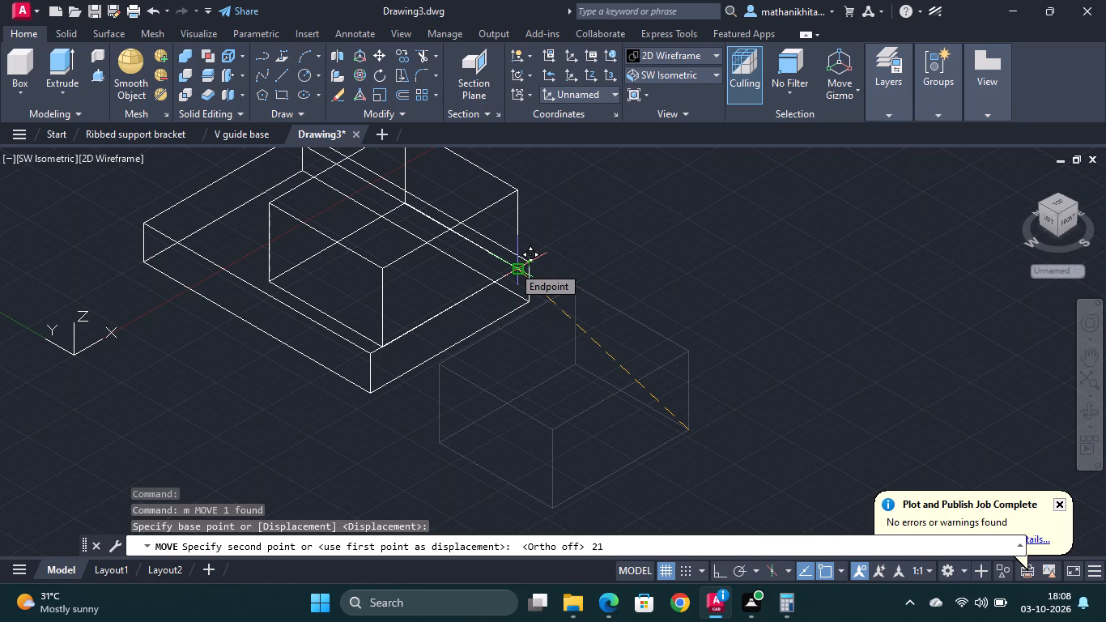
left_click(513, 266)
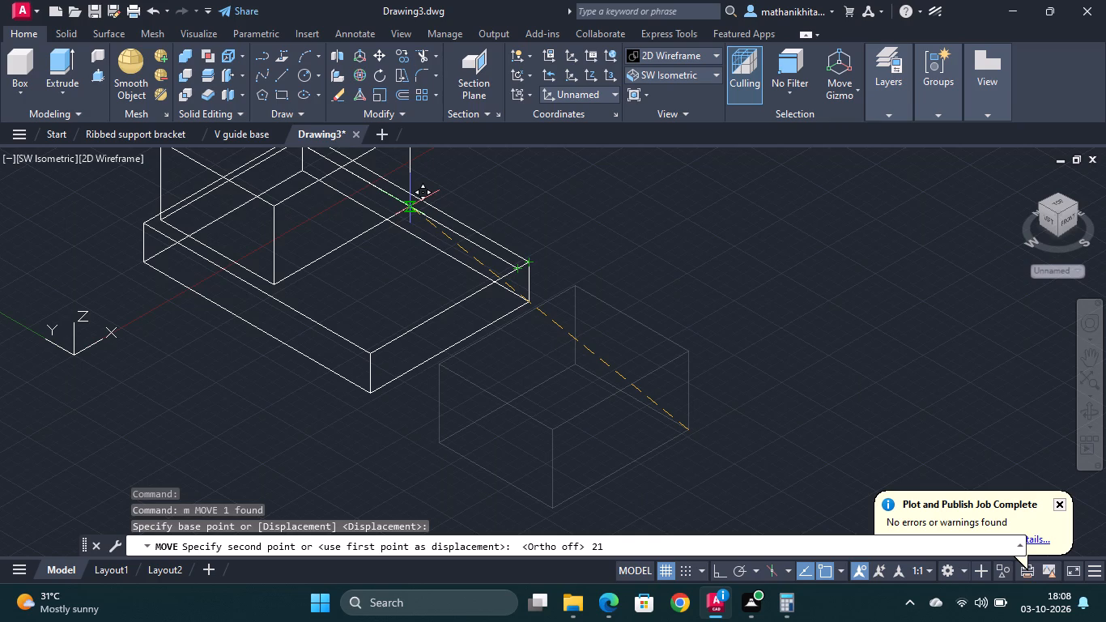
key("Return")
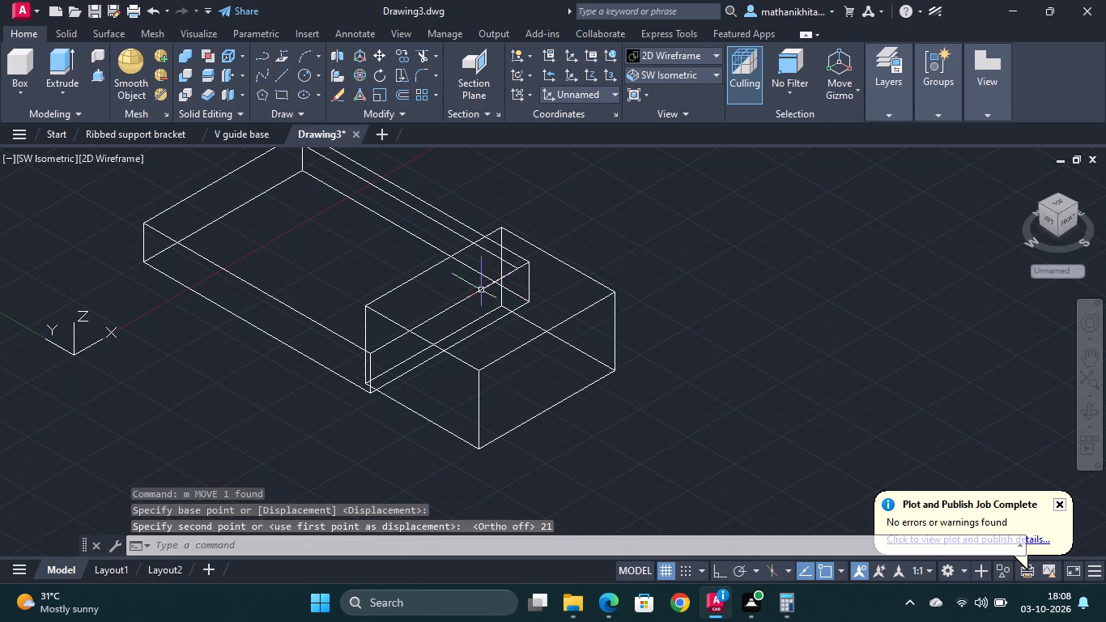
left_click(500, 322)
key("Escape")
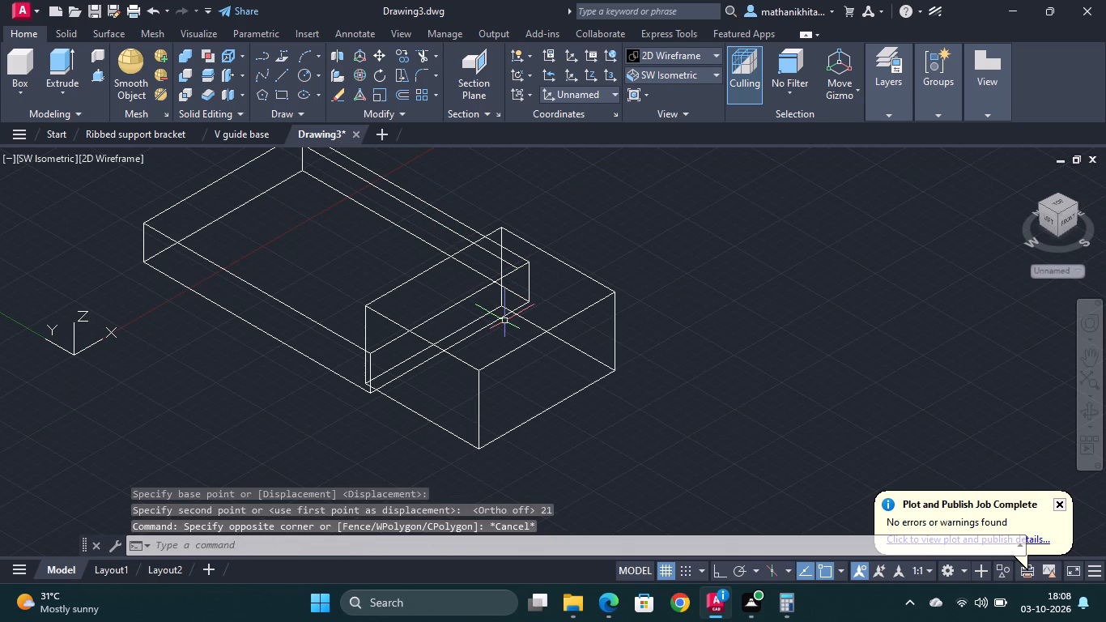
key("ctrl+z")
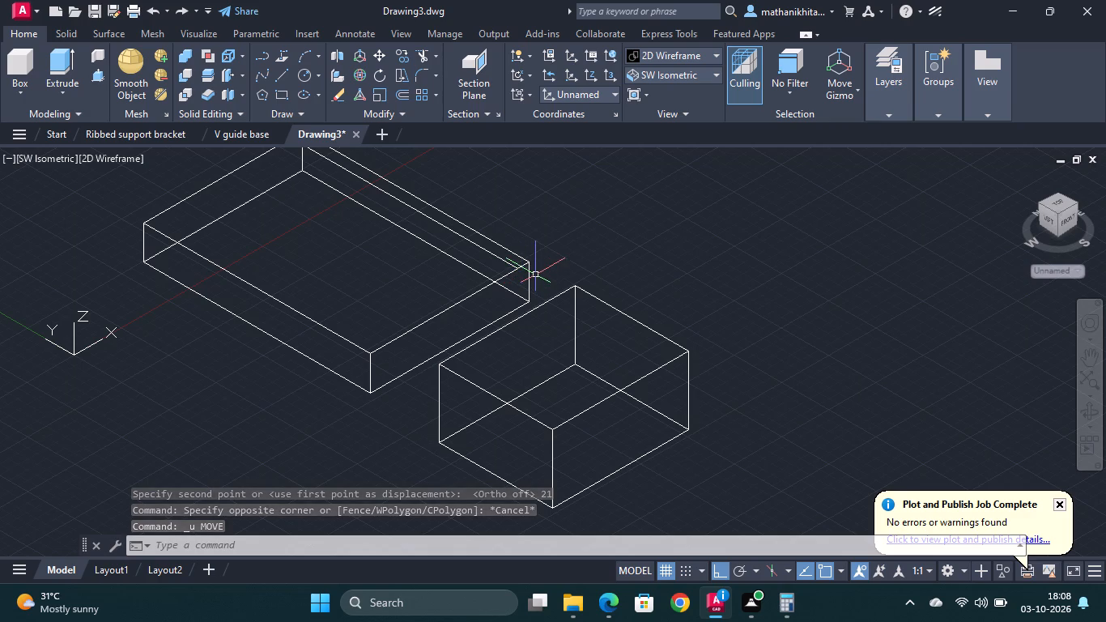
Undo the guide lines drawn from the base block's top corner.
left_click(504, 262)
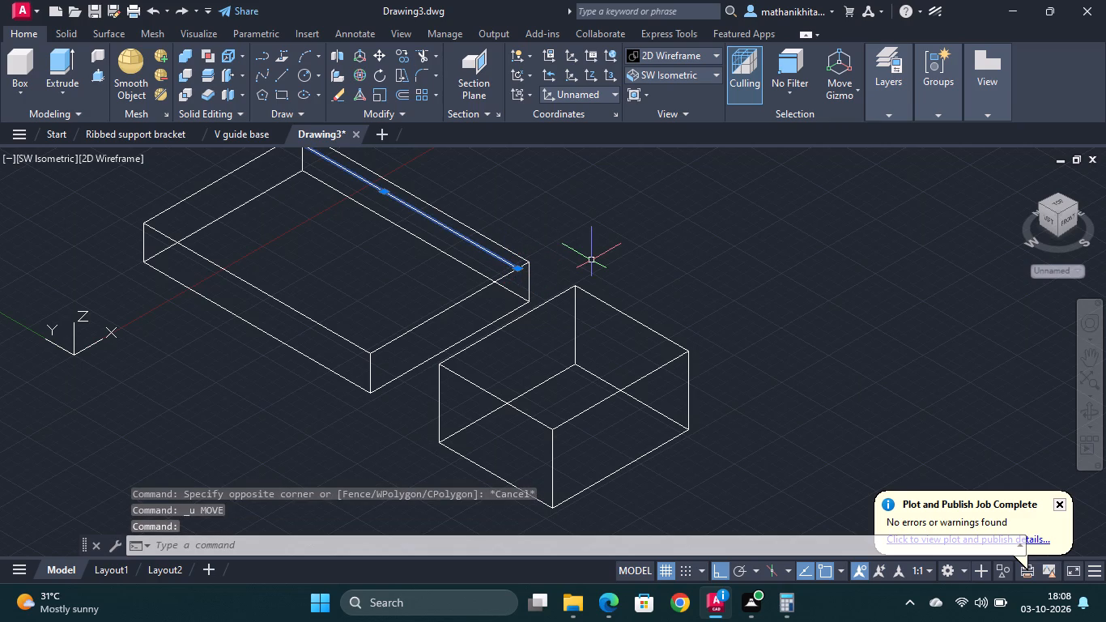
key("Escape")
key("ctrl+z")
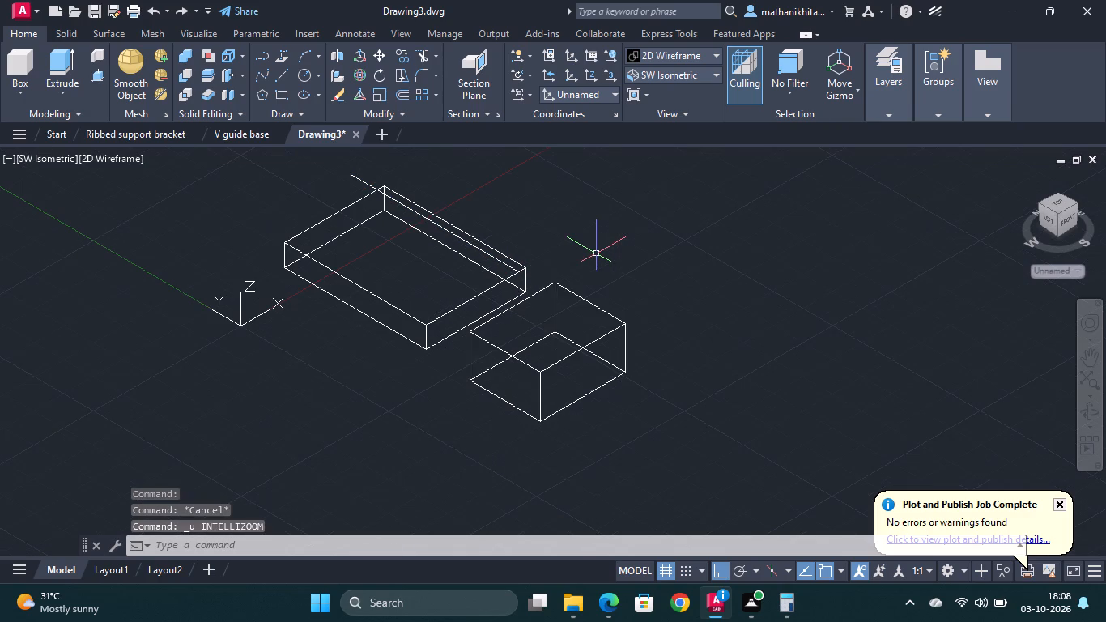
key("ctrl+z")
Draw guide lines from the base's top corner at maximum X, minimum Y: 3 mm along negative X, 21 mm along positive Y, about 39 mm along positive X.
key("l")
key("space")
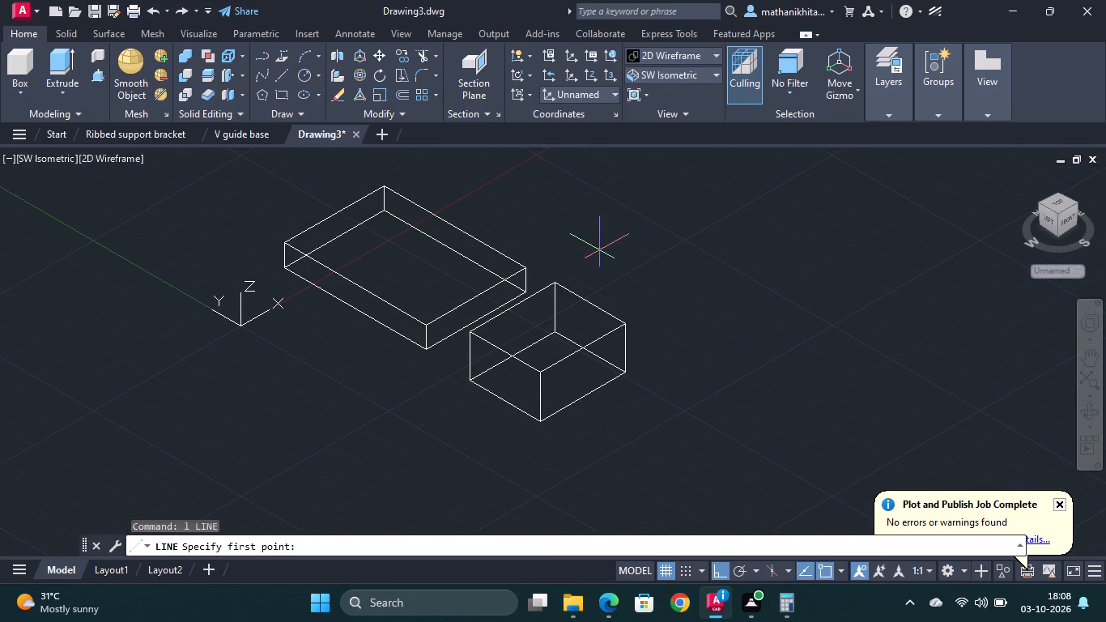
left_click(524, 266)
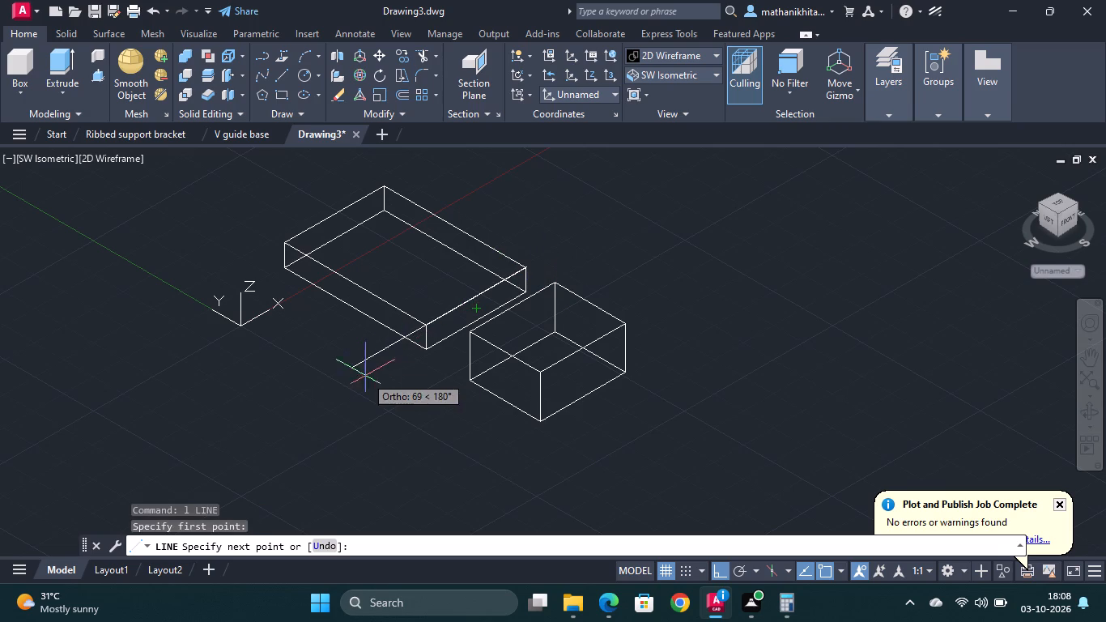
type("3")
key("space")
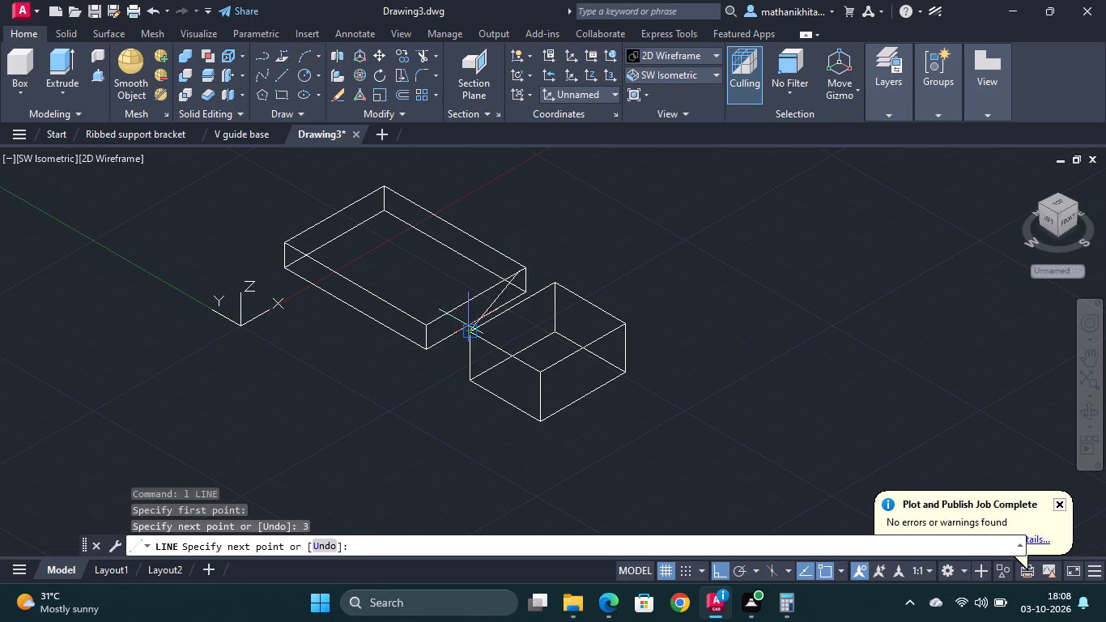
type("21")
key("space")
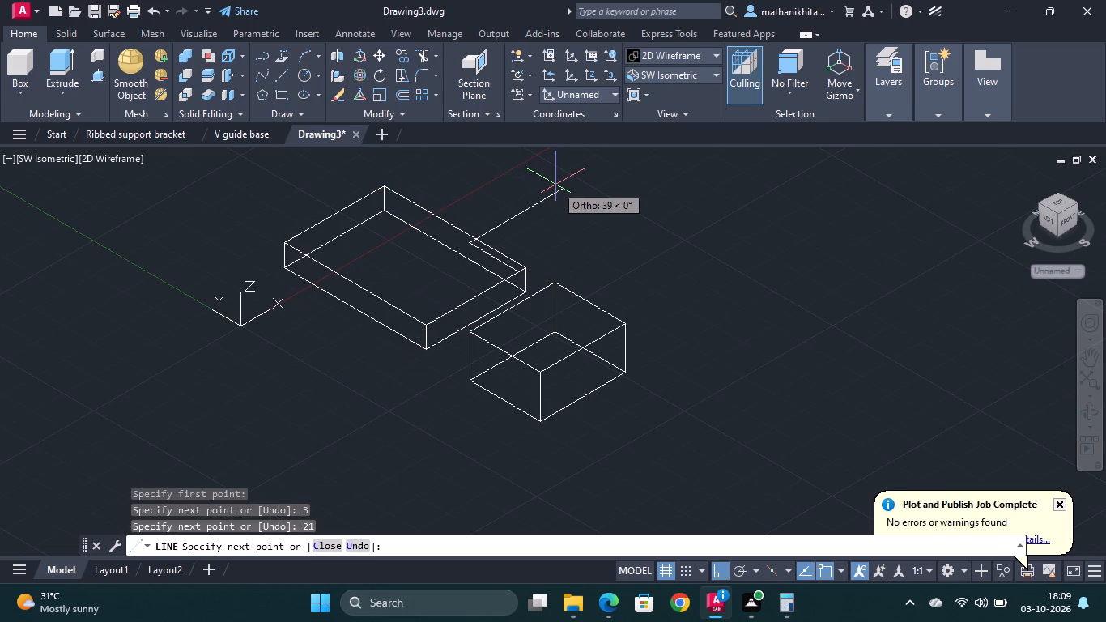
left_click(556, 185)
key("Escape")
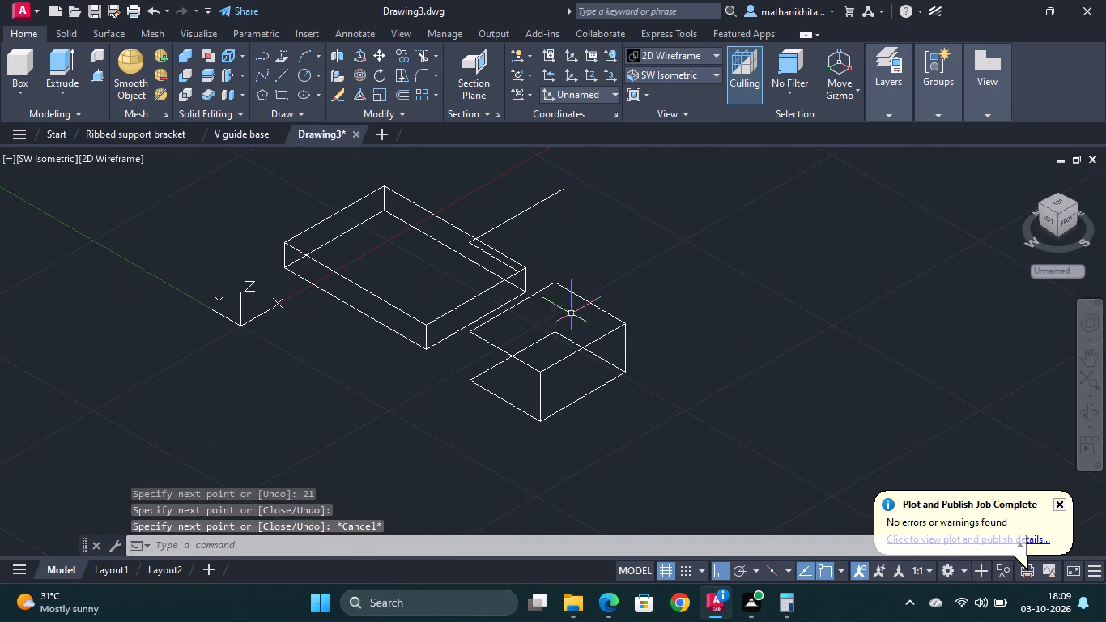
Move the 18 mm high block by its bottom corner at maximum X and minimum Y onto the end of the 21 mm guide line, with Ortho off.
left_click(585, 375)
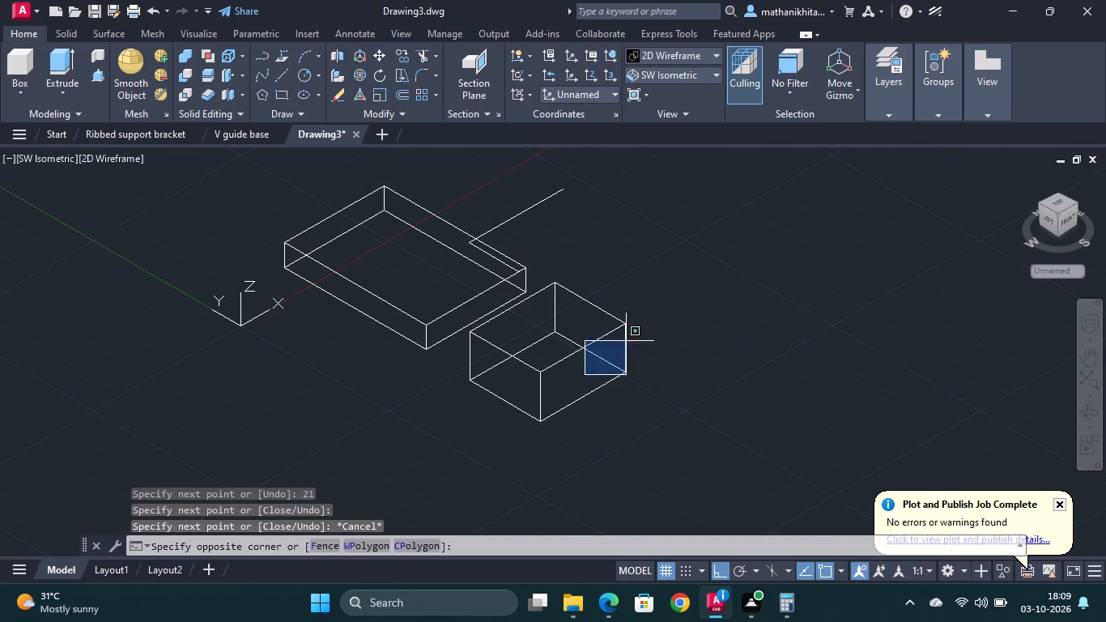
left_click(518, 366)
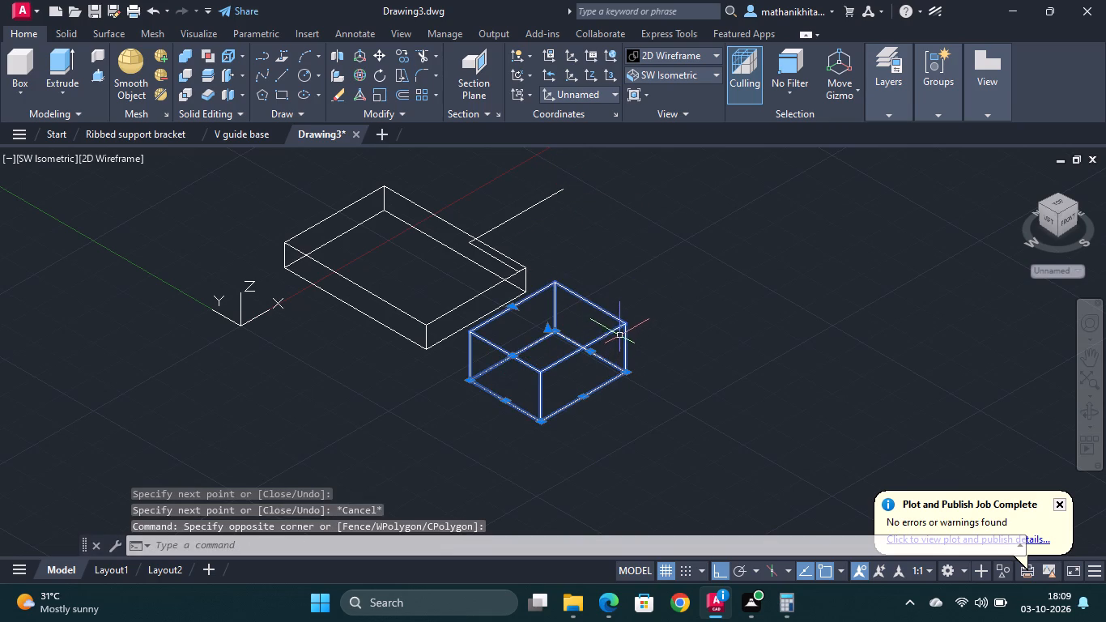
key("m")
key("space")
left_click(624, 371)
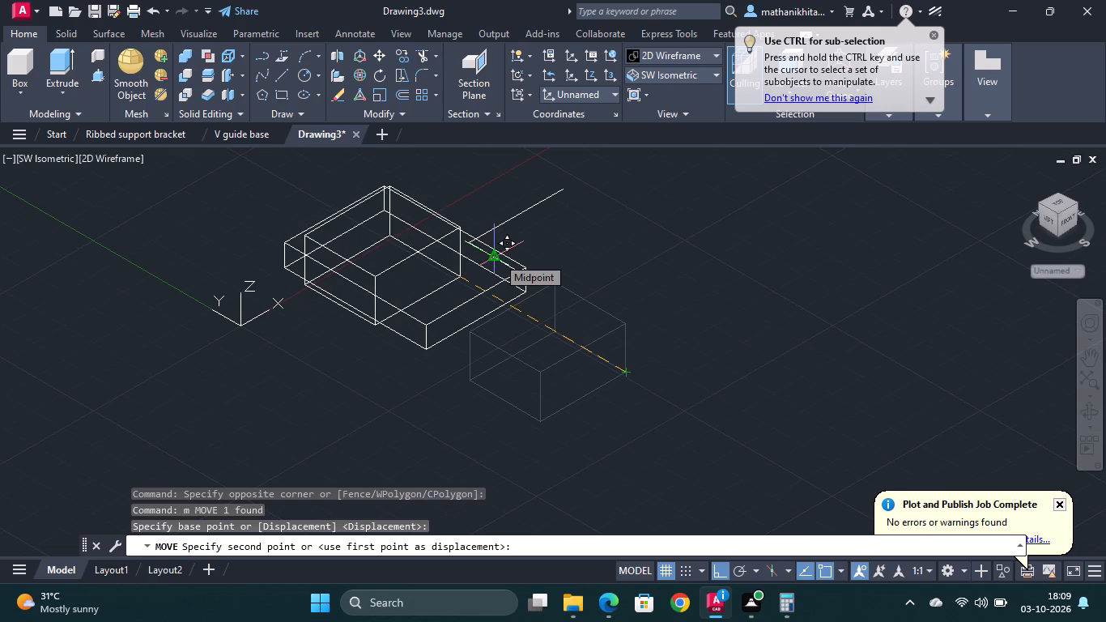
key("F8")
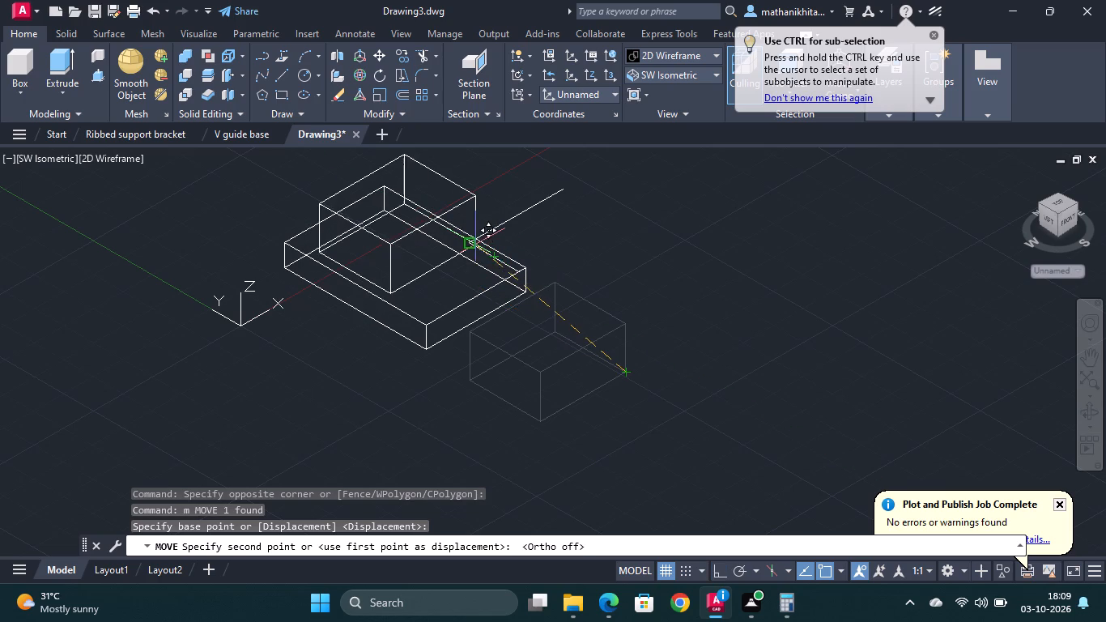
left_click(474, 240)
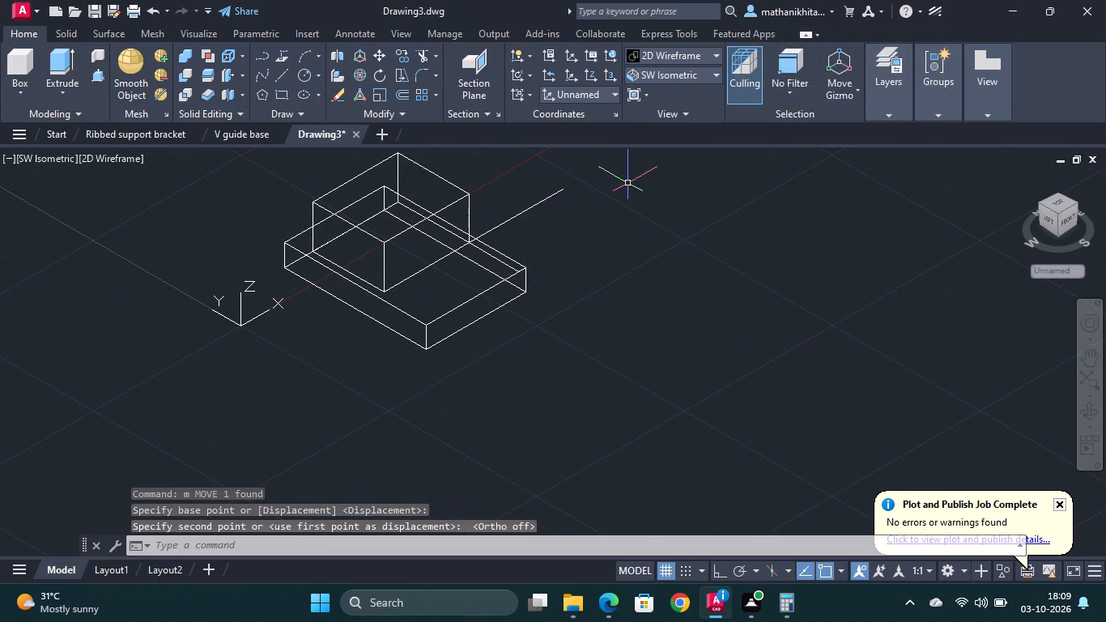
key("Escape")
Delete the guide line running out from the block along X and the 21 mm guide line on the base's top face.
left_click(517, 212)
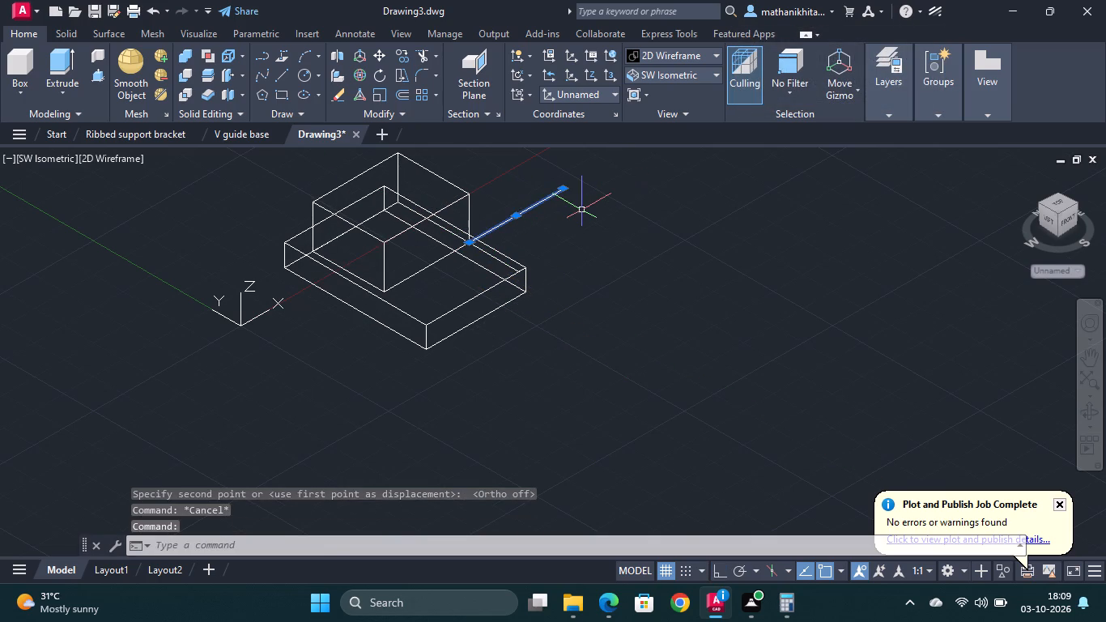
key("Delete")
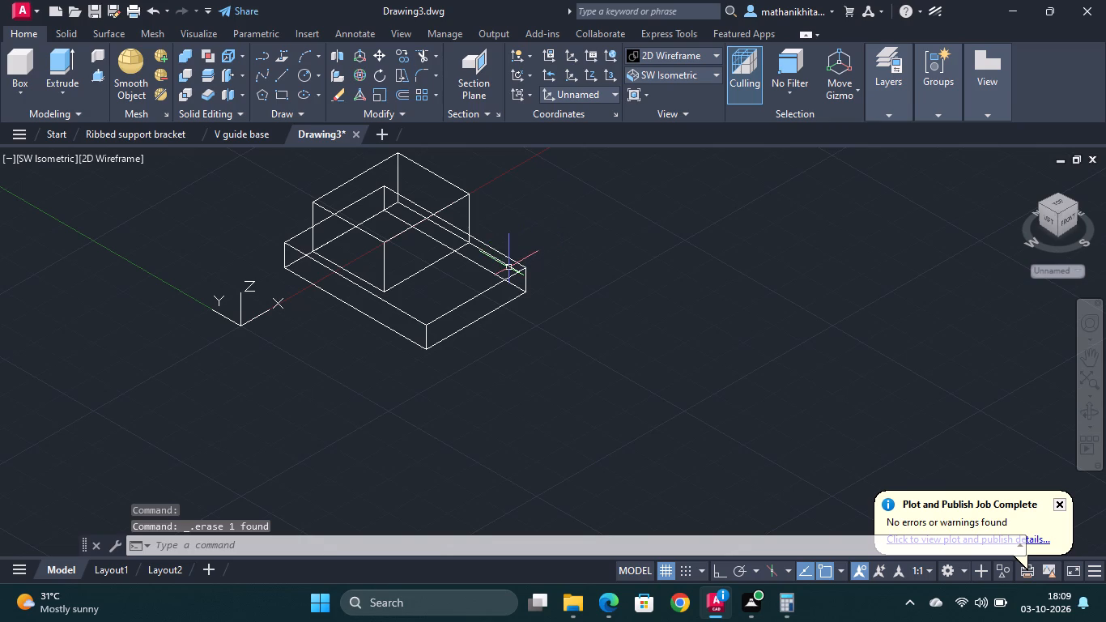
left_click(508, 264)
key("Delete")
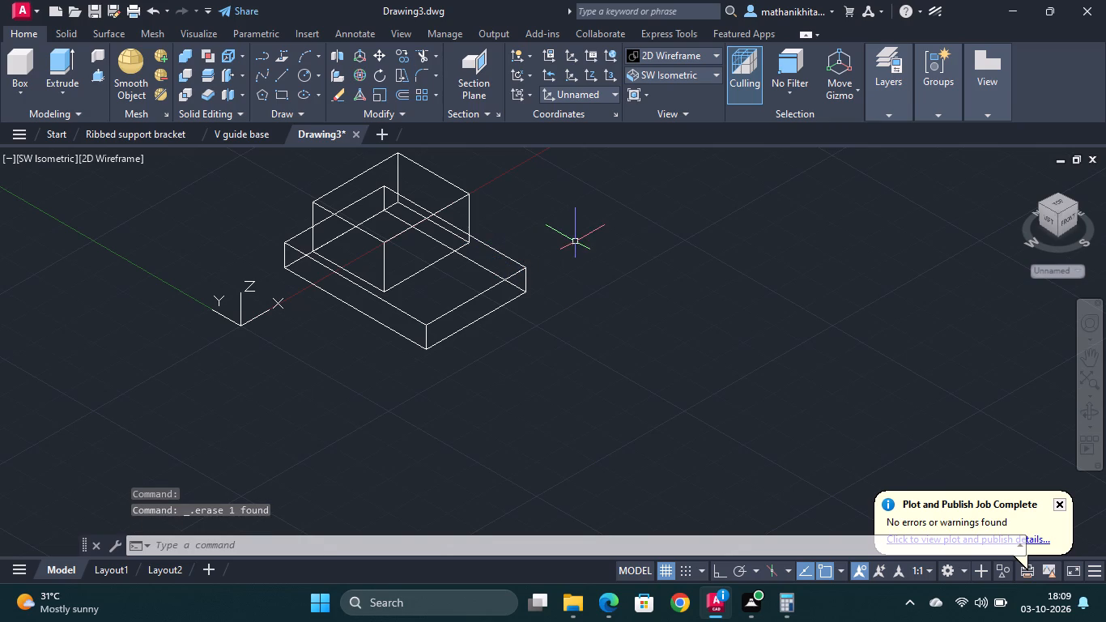
Set the visual style to Shades of Gray.
left_click(678, 50)
left_click(782, 143)
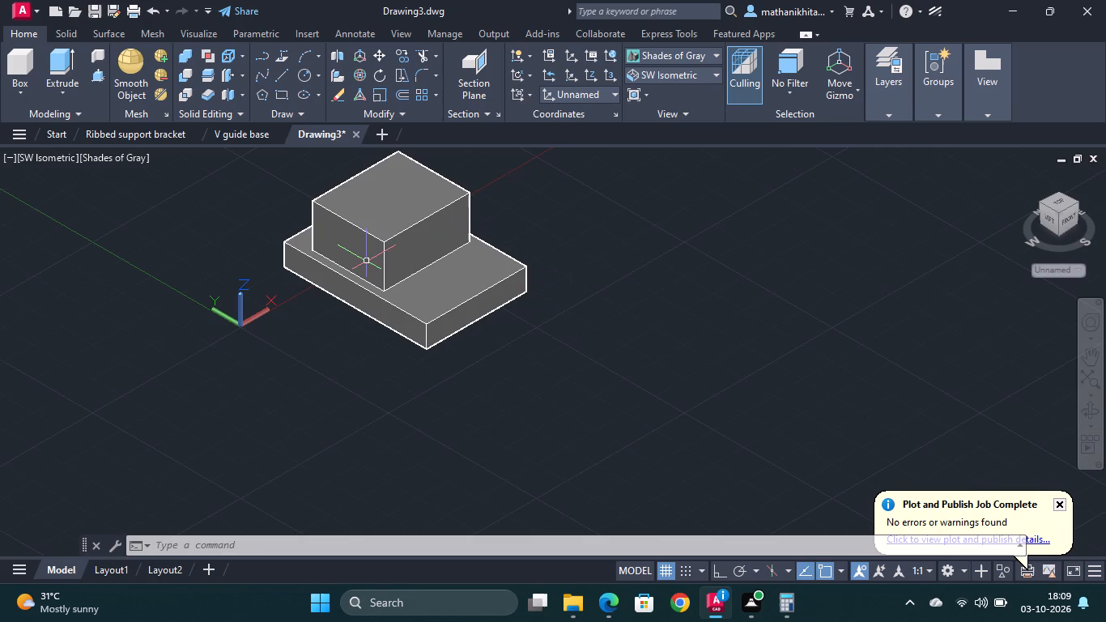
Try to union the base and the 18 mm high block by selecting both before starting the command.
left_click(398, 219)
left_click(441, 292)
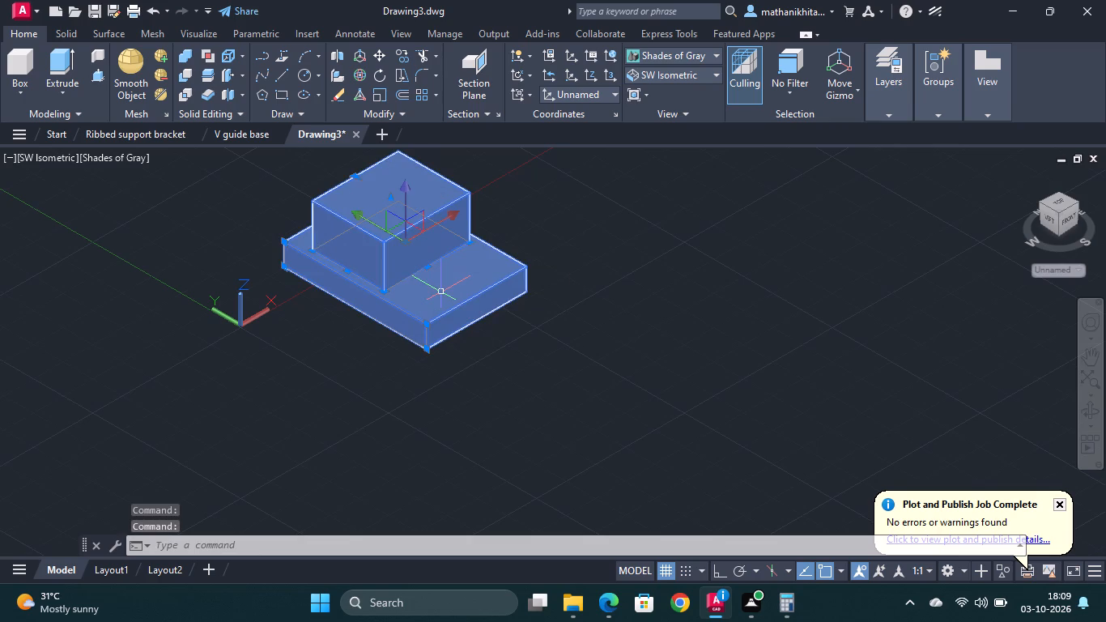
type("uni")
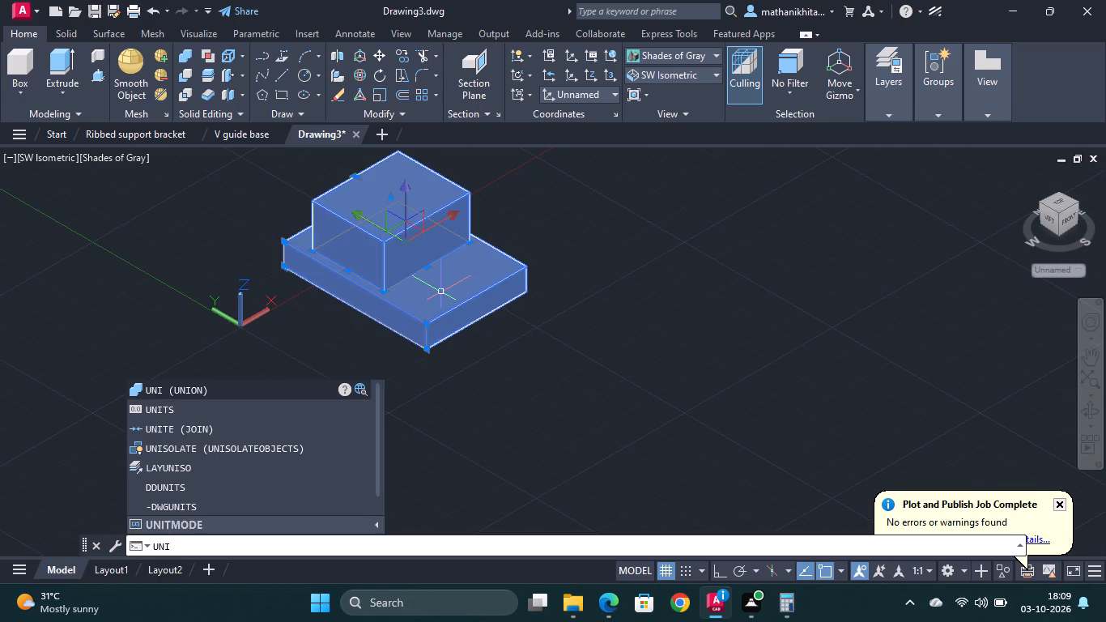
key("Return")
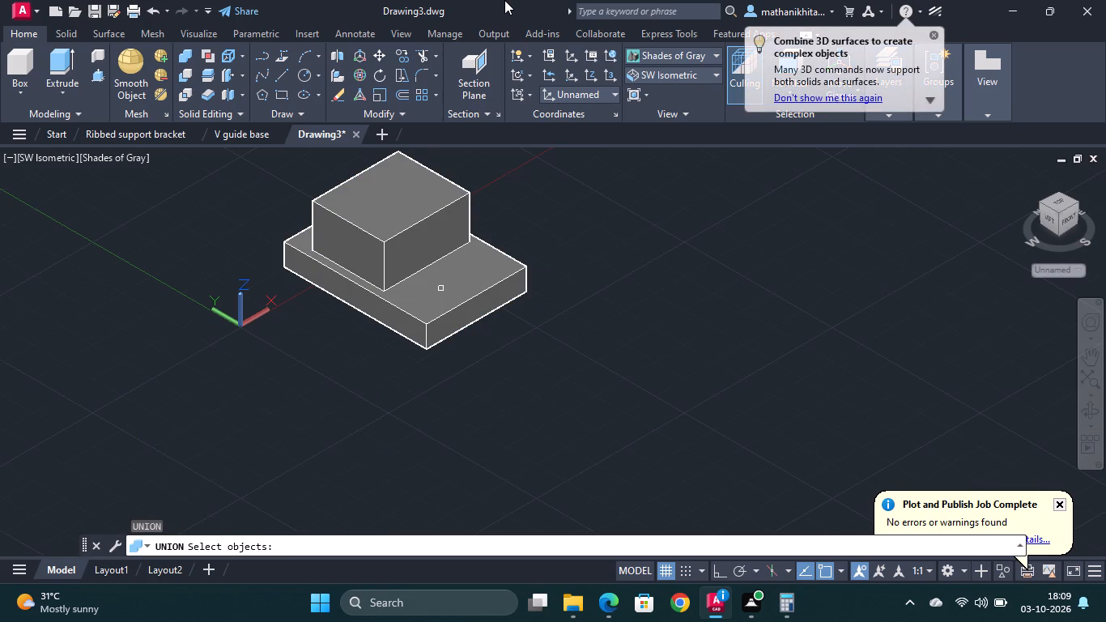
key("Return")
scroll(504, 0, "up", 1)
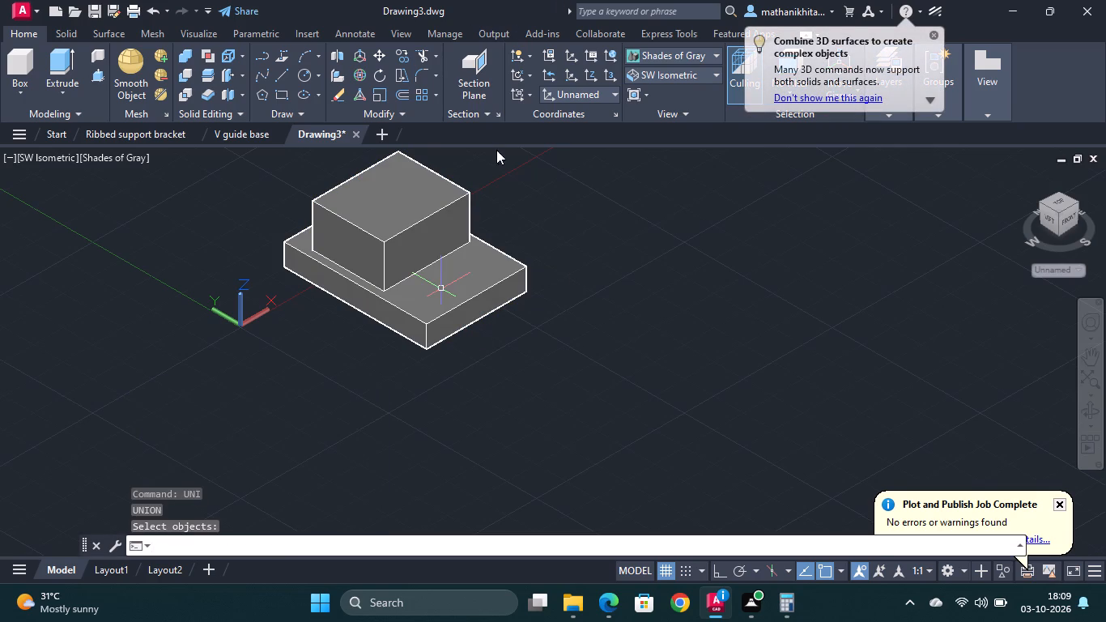
Union the base and the 18 mm high block into a single solid.
left_click(420, 219)
left_click(445, 277)
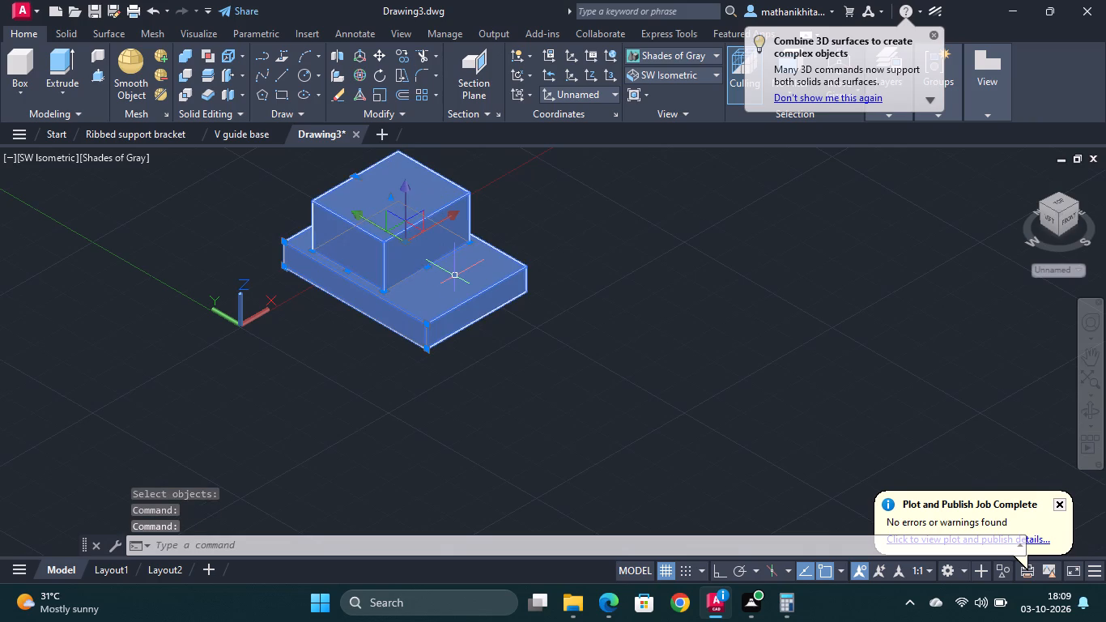
key("Return")
type("uni")
key("Return")
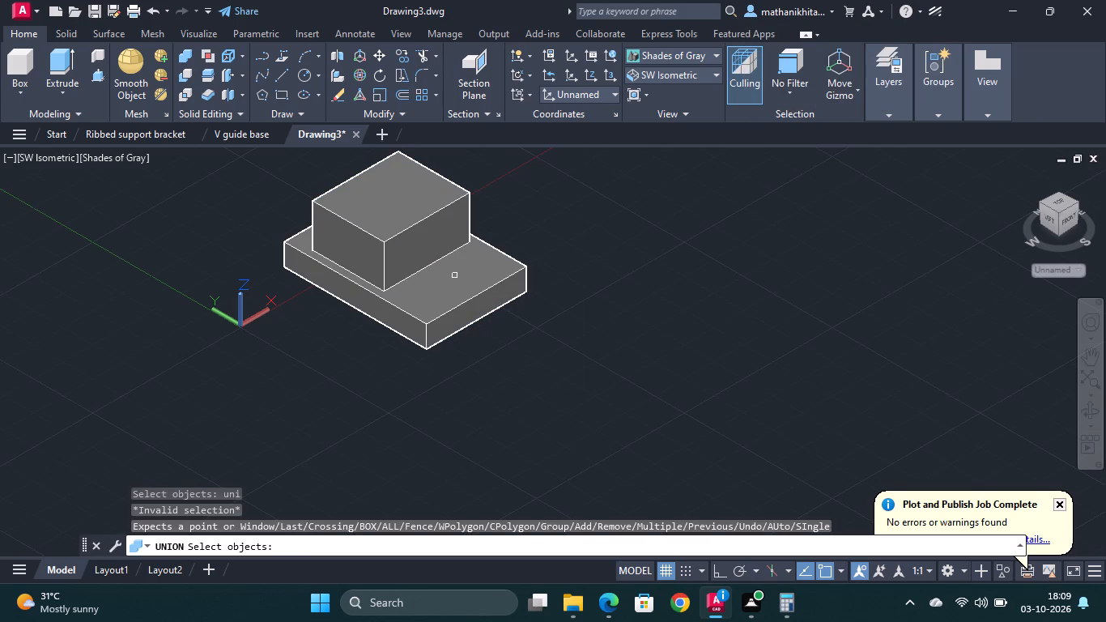
left_click(464, 297)
left_click(420, 252)
key("Return")
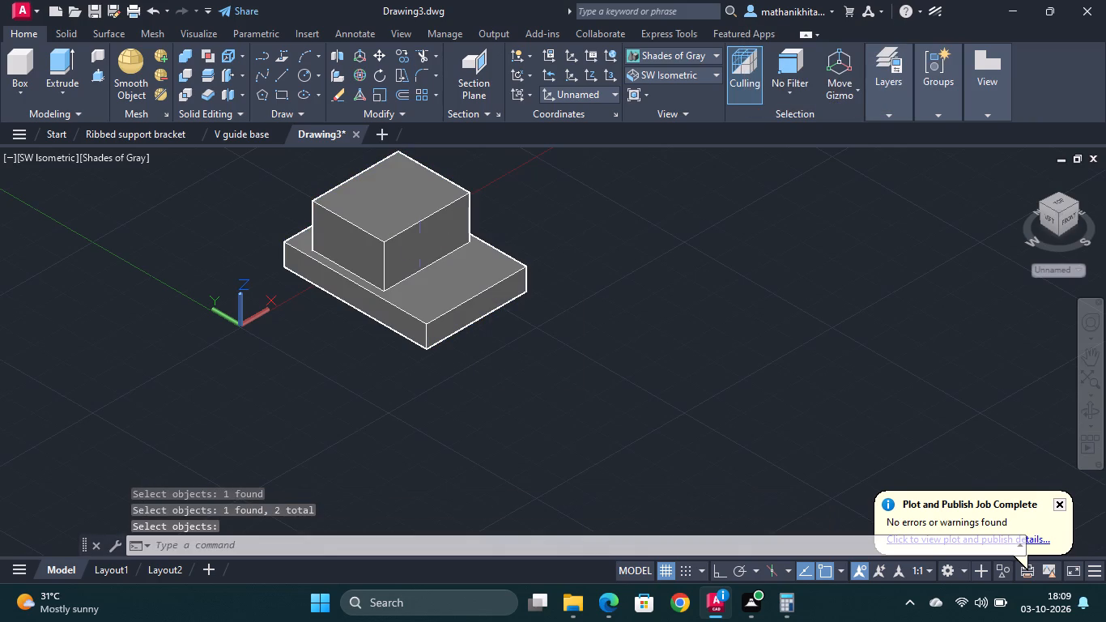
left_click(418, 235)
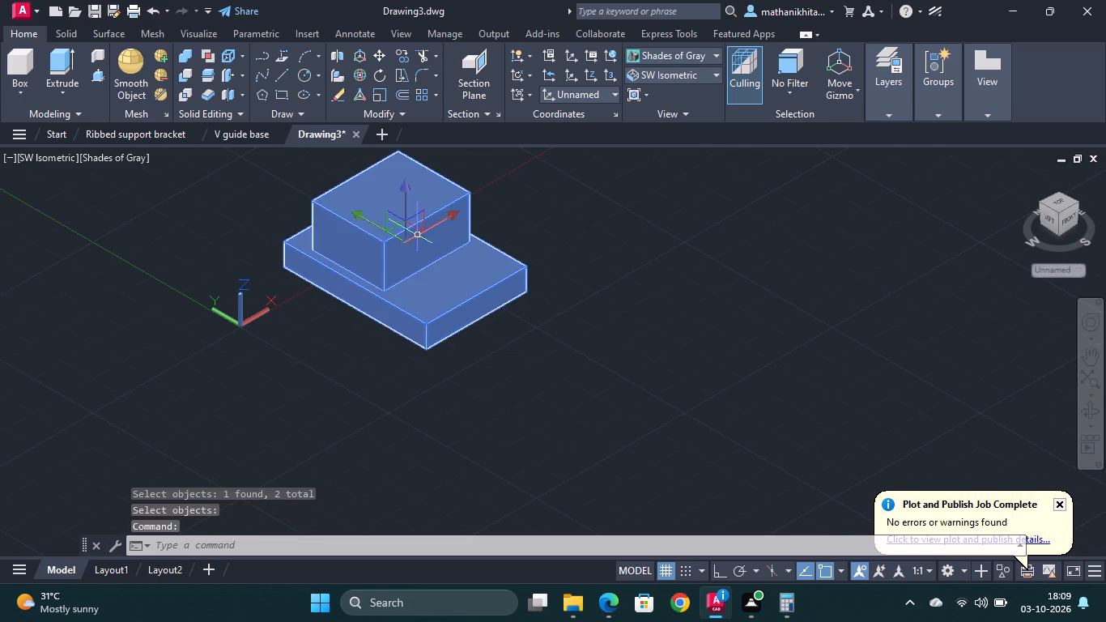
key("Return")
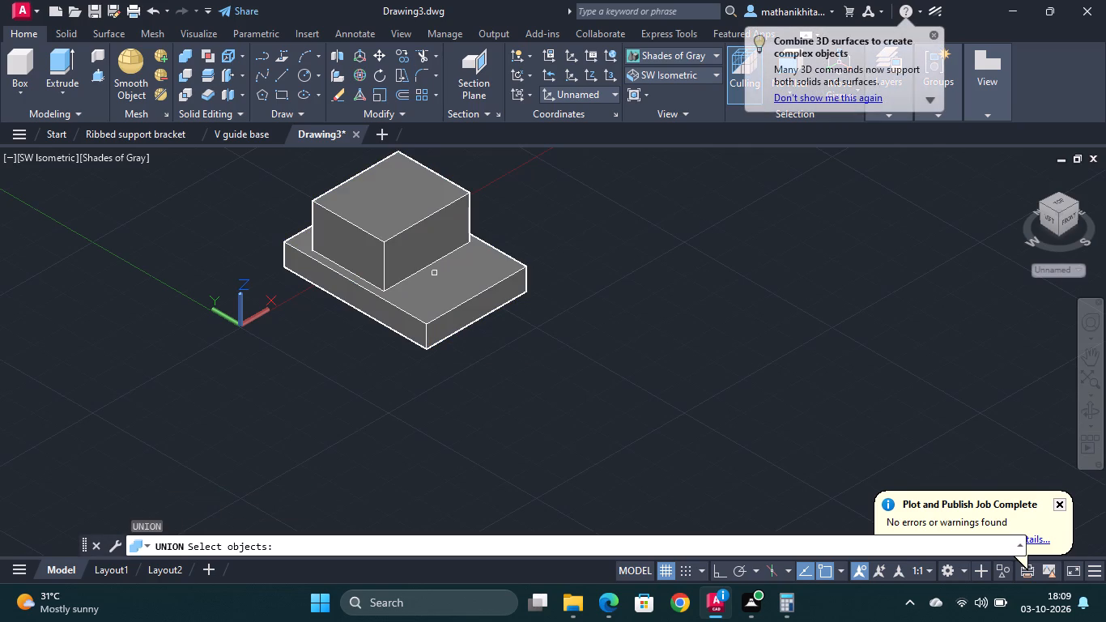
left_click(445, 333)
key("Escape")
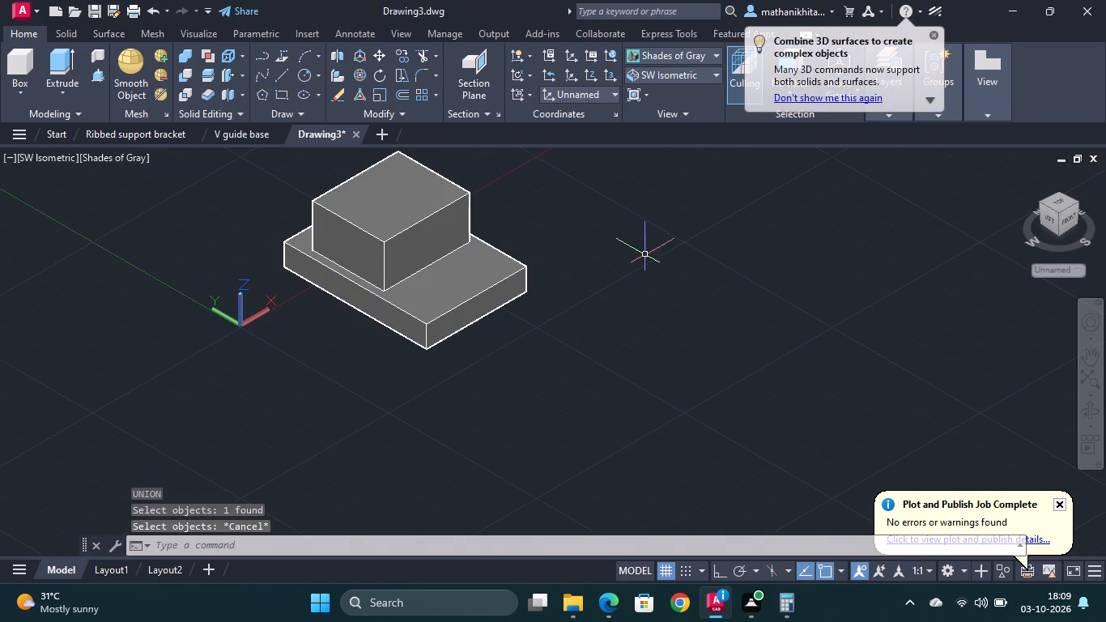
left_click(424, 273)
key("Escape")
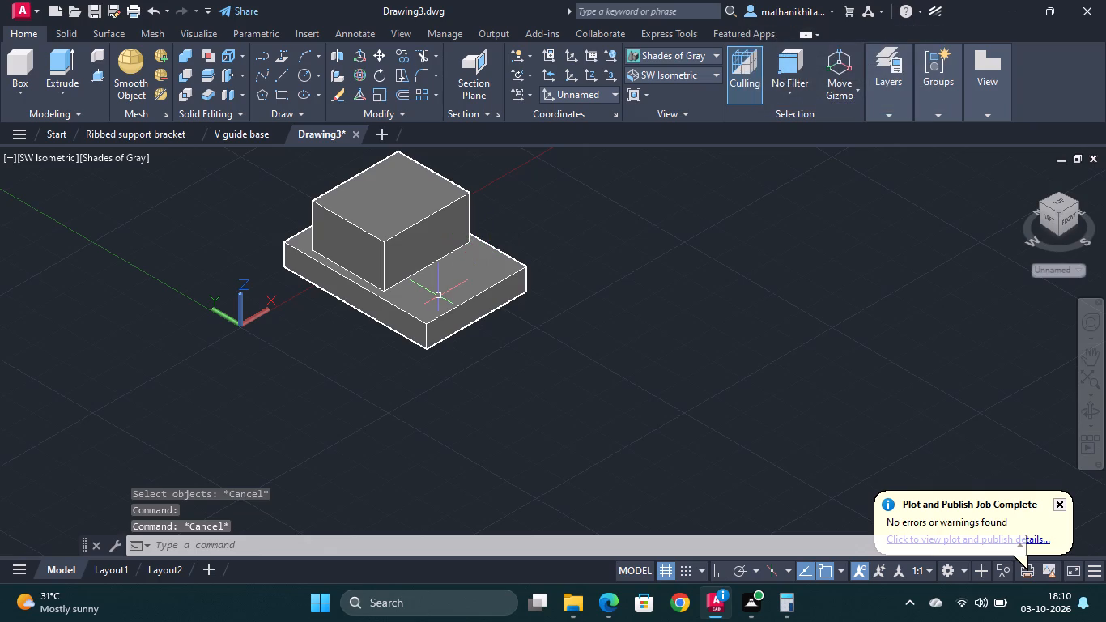
Draw an 18 mm vertical line down the block's minimum-Y face from the midpoint of its top edge.
type("l")
key("space")
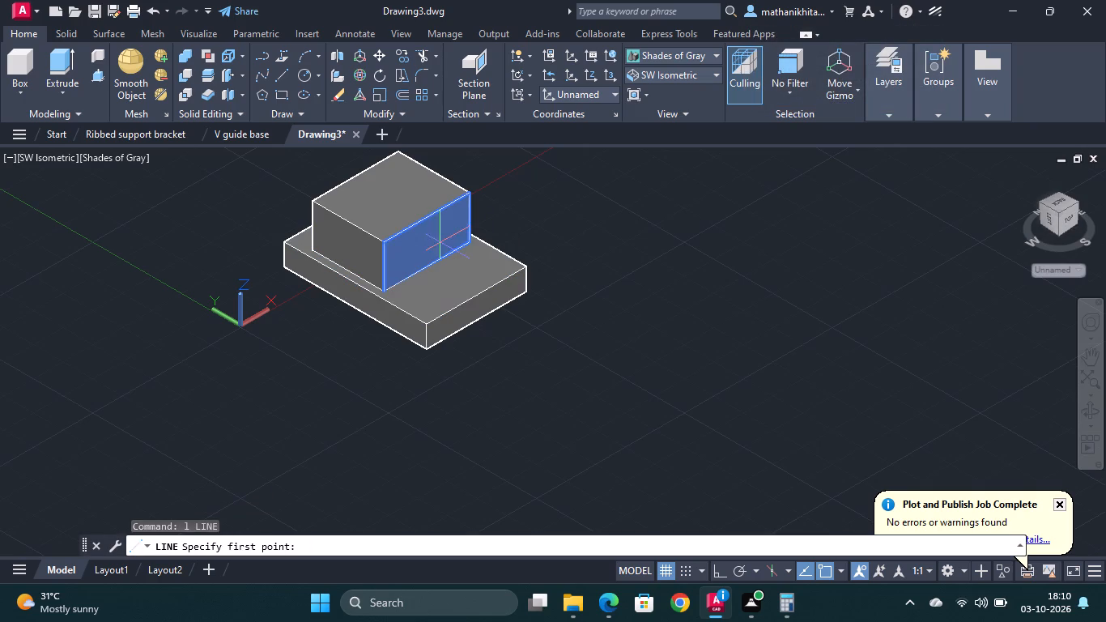
left_click(429, 218)
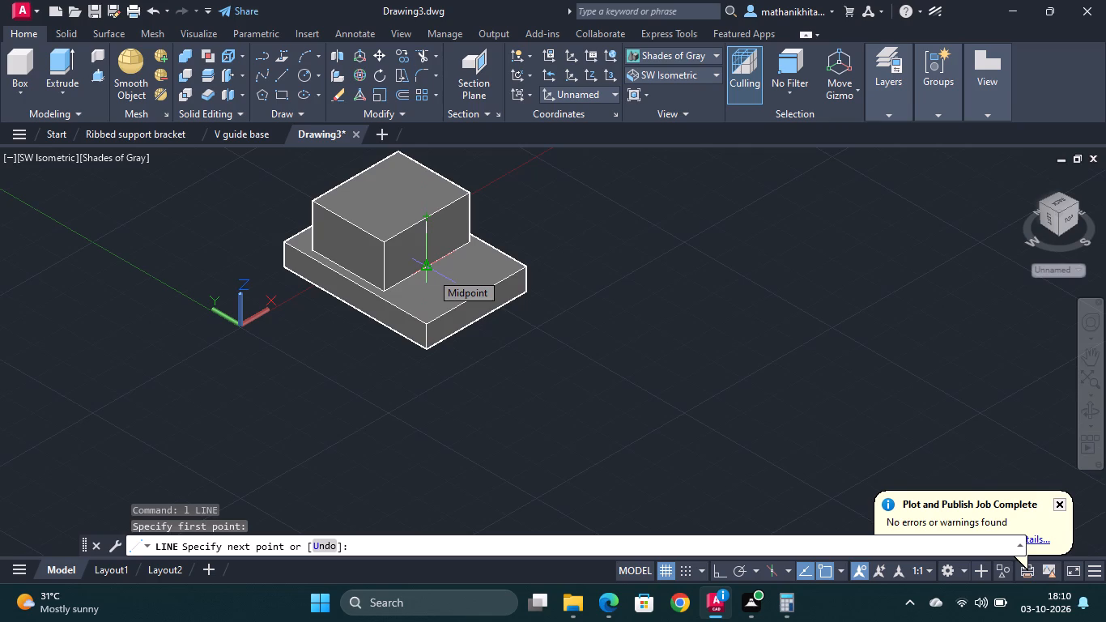
type("18")
key("Return")
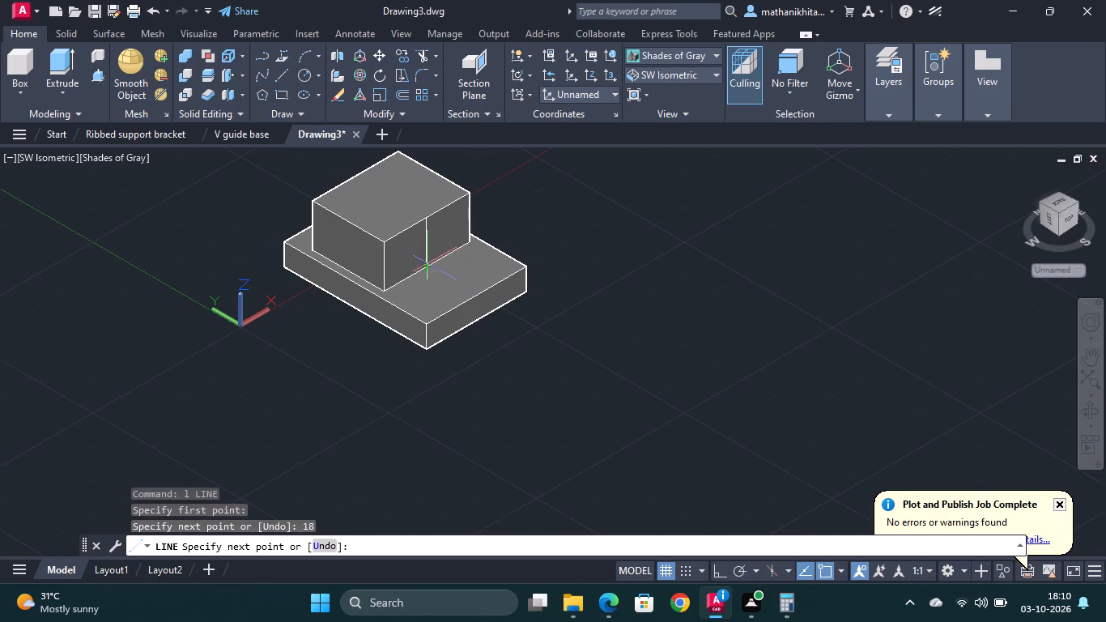
key("Escape")
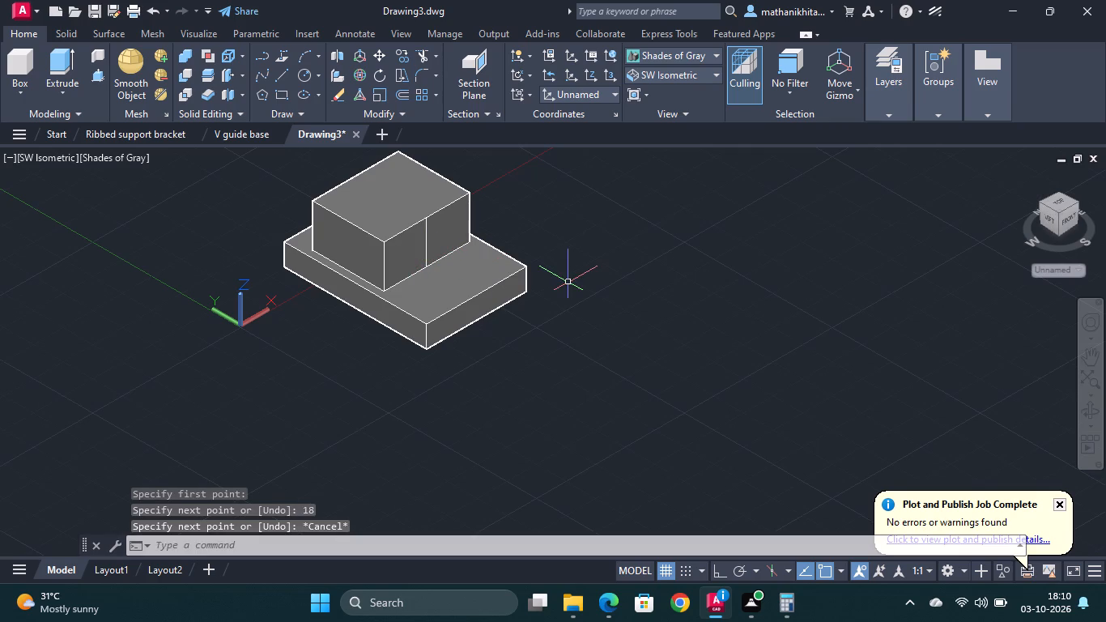
Draw a 21 mm line along negative Y from the vertical line's lower end, continuing back to its upper end as a triangle.
key("l")
key("Return")
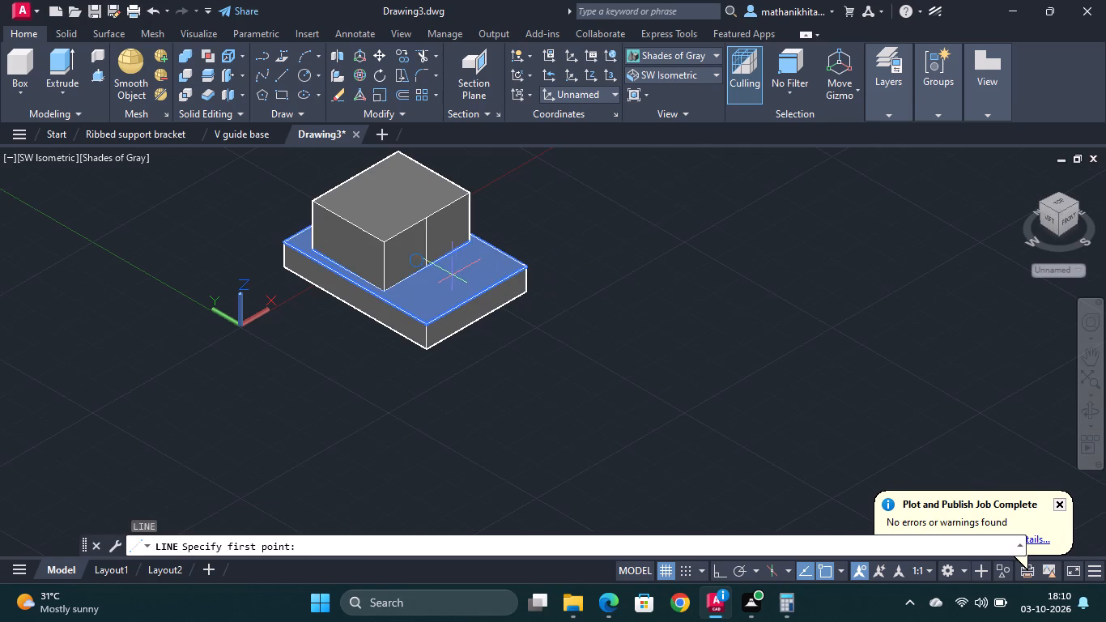
left_click(426, 269)
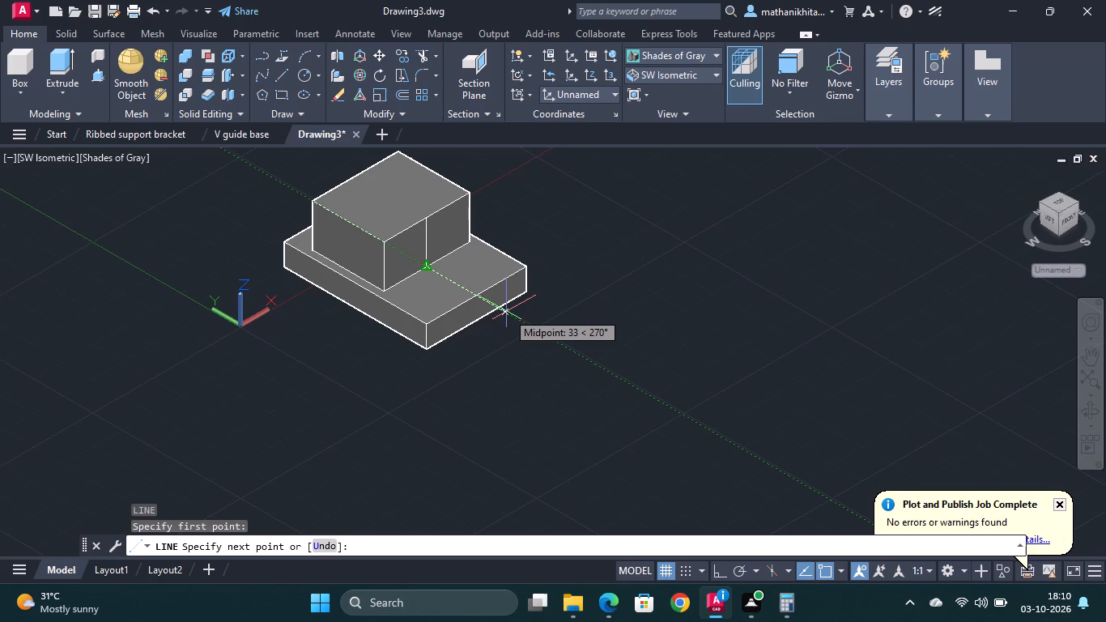
type("21")
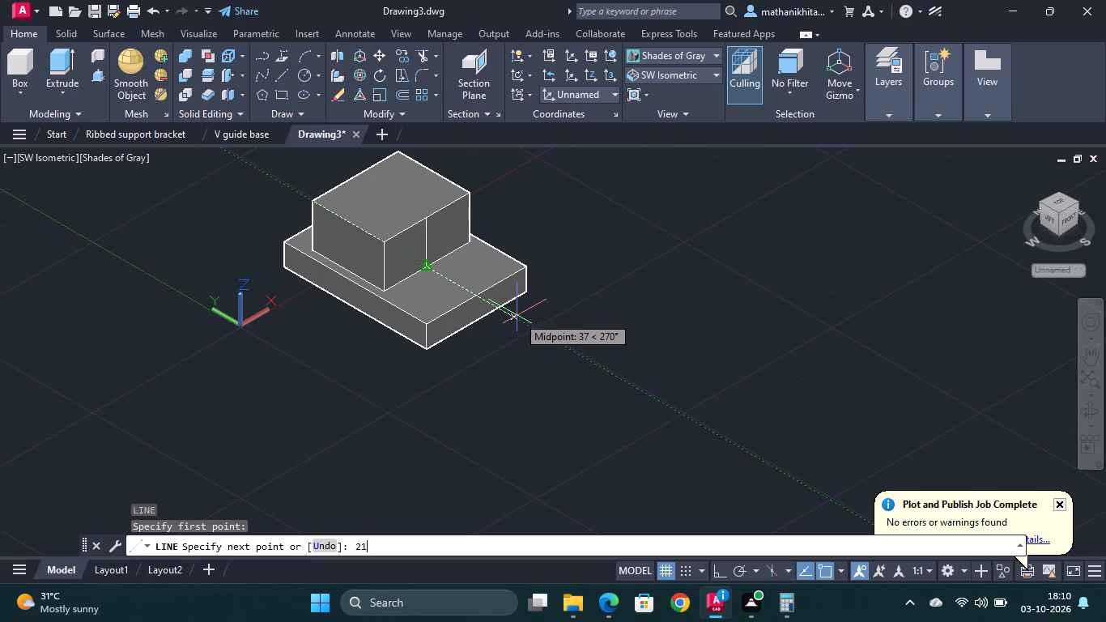
key("Return")
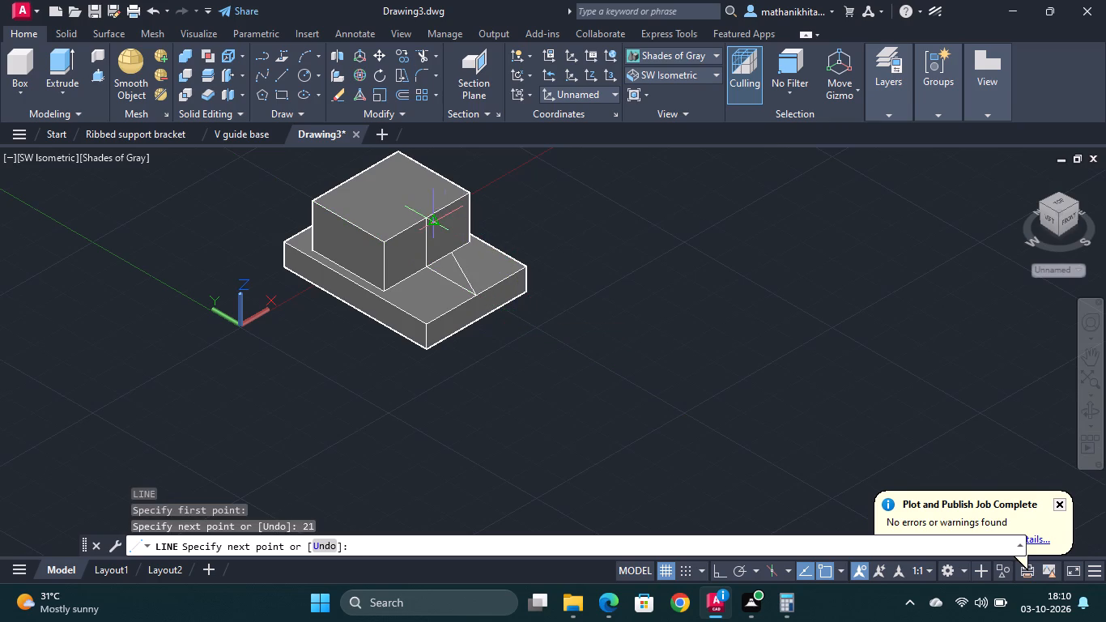
scroll(421, 215, "up", 2)
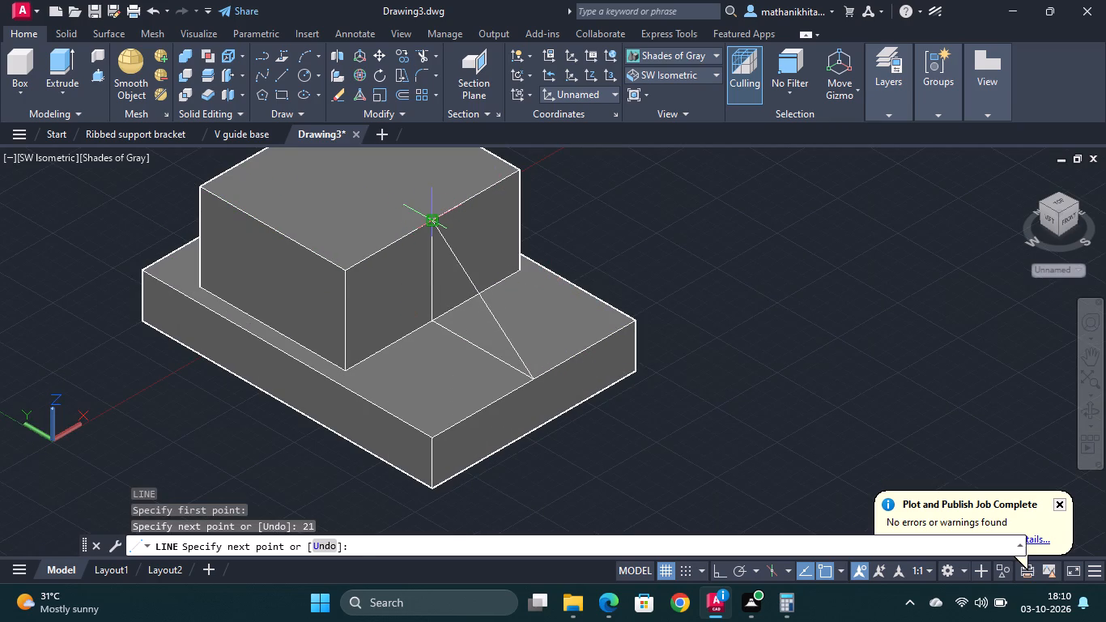
left_click(431, 223)
key("Escape")
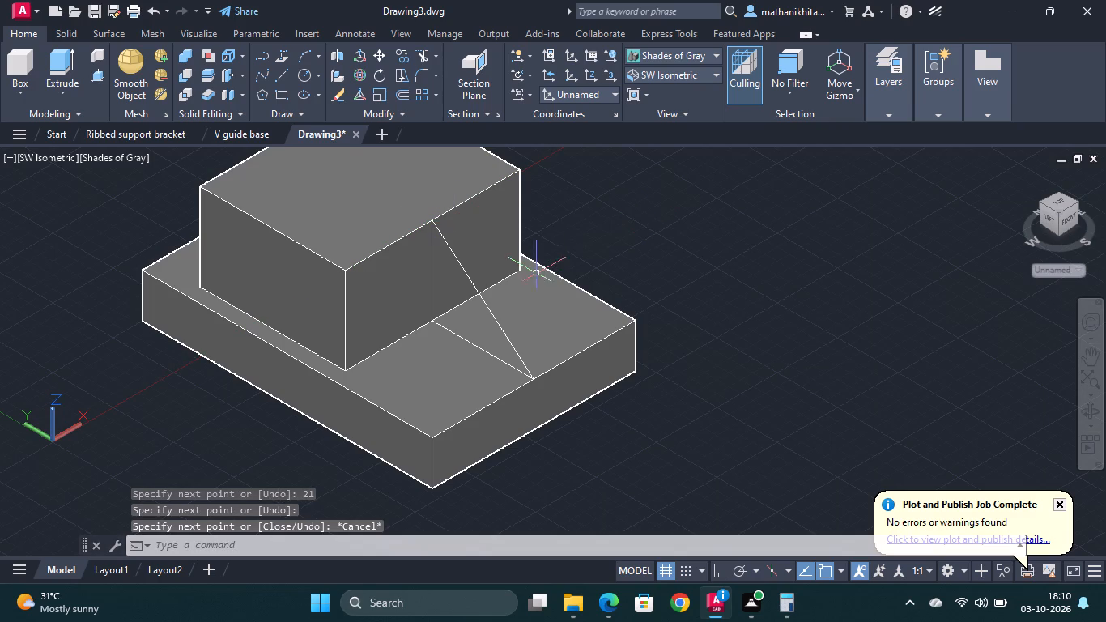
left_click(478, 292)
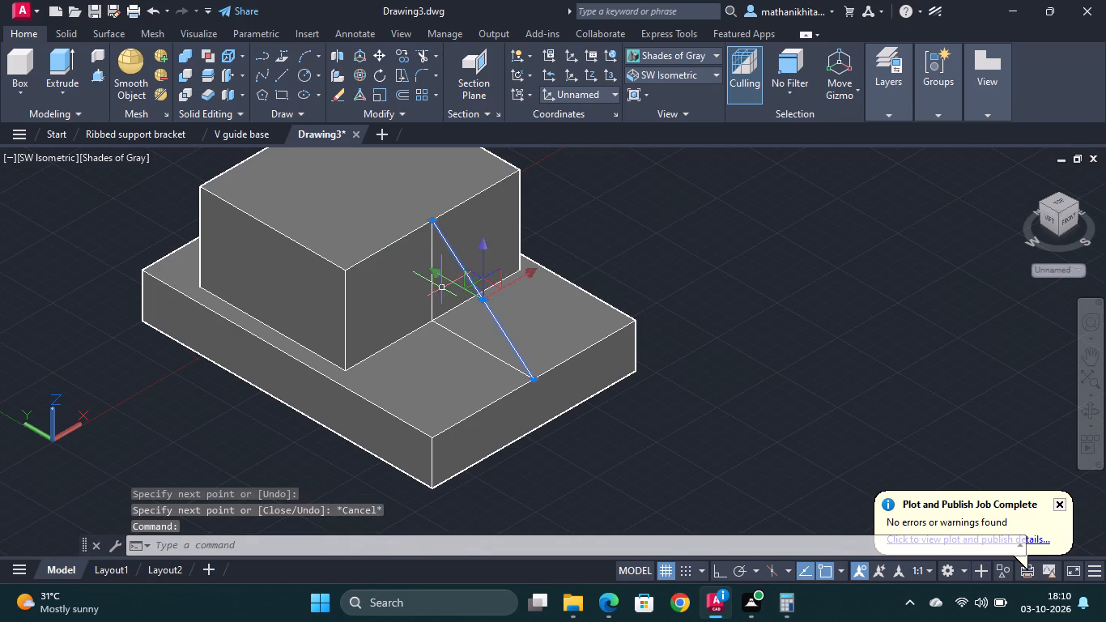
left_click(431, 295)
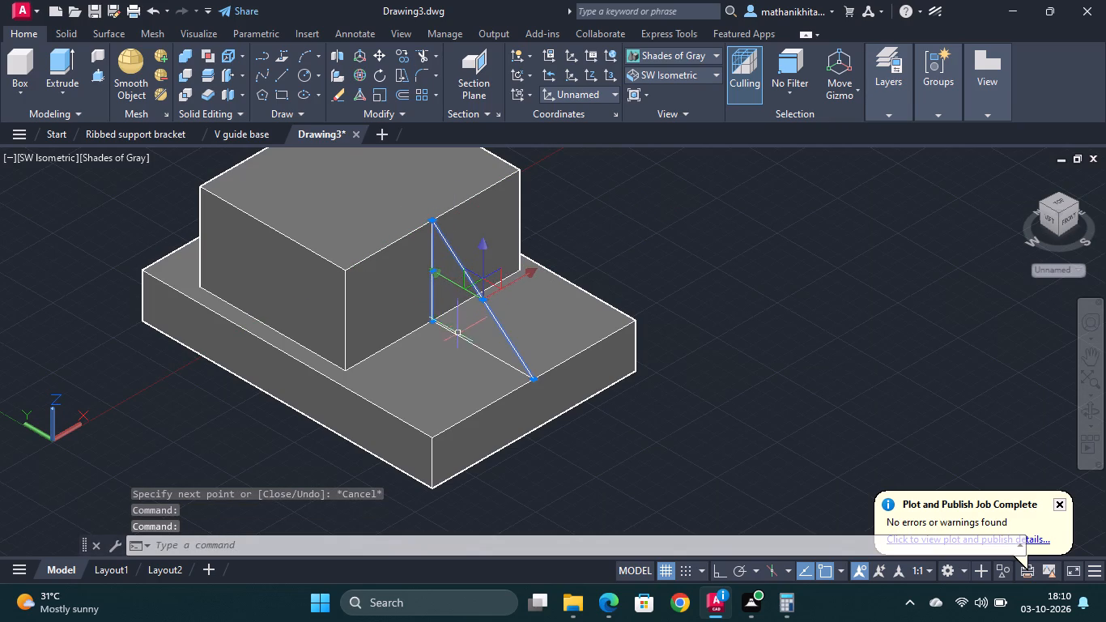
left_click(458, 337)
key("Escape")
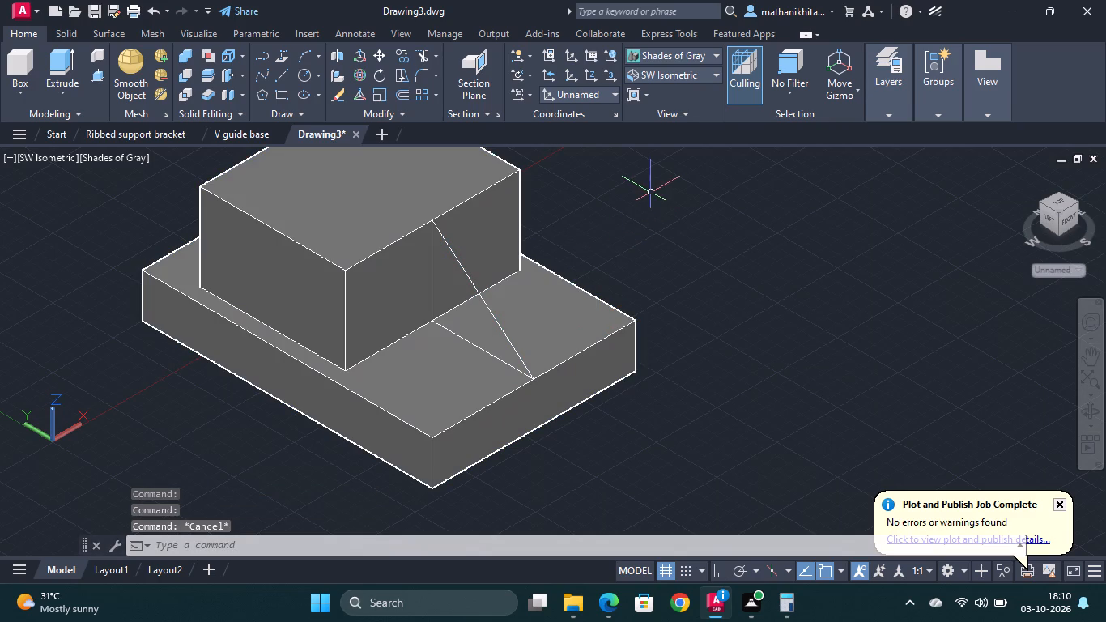
Set the visual style to 2D Wireframe.
left_click(674, 57)
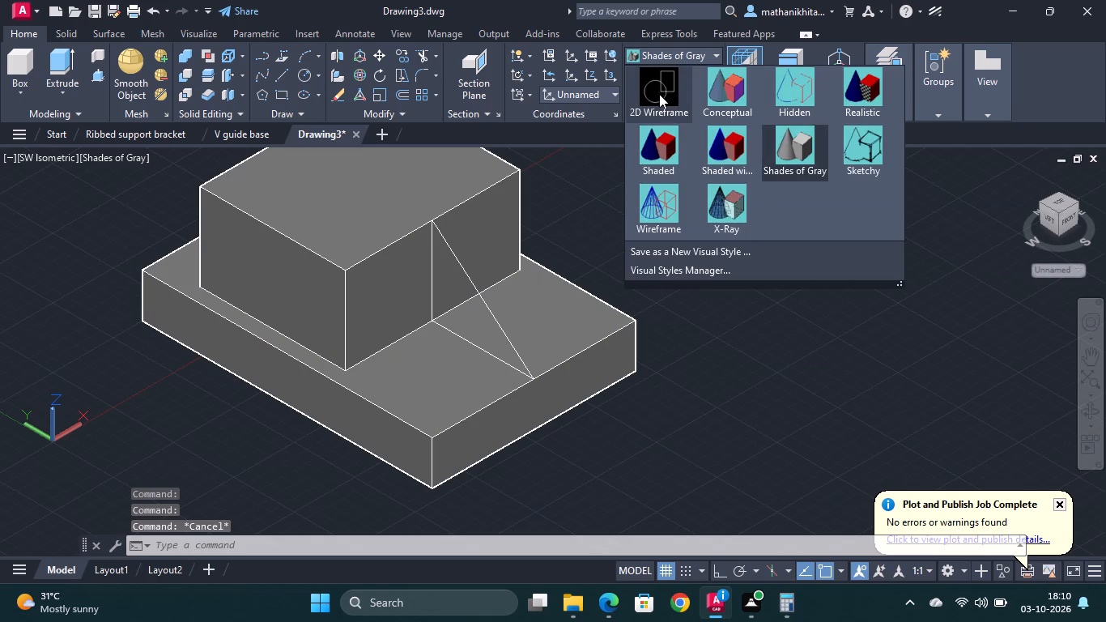
left_click(659, 94)
Join the triangle's vertical, horizontal and sloping lines into one polyline.
left_click(432, 287)
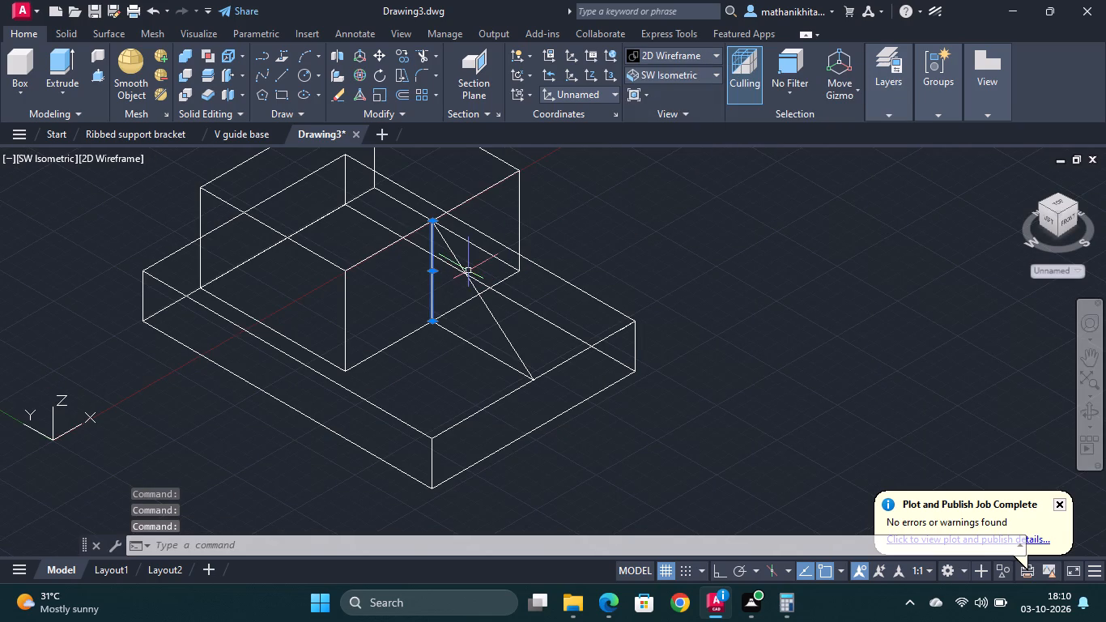
left_click(466, 271)
left_click(449, 332)
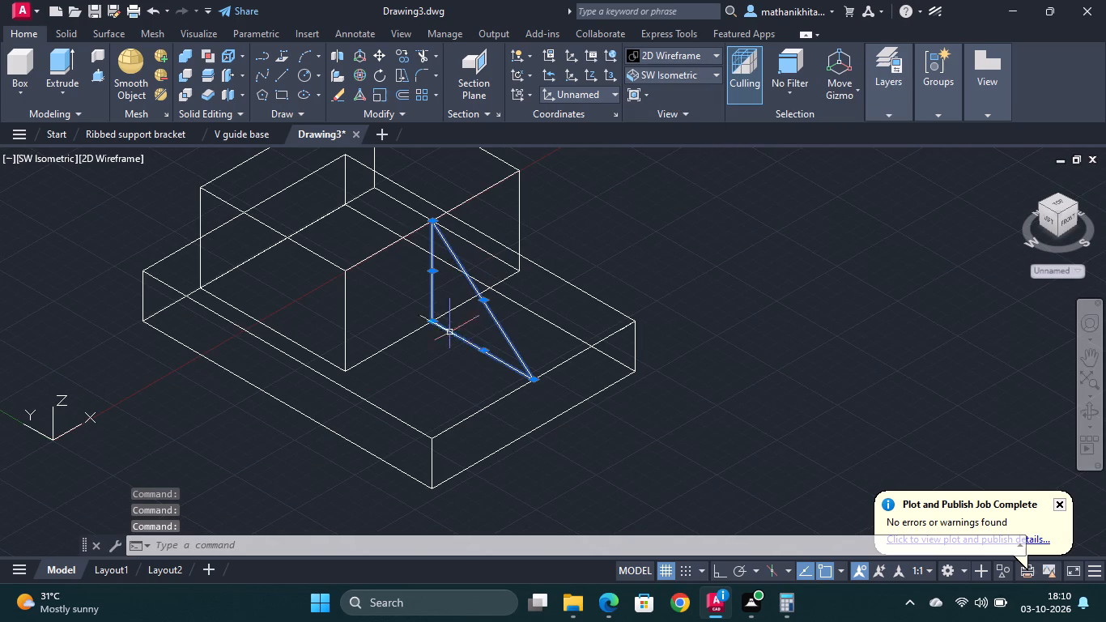
key("j")
key("Return")
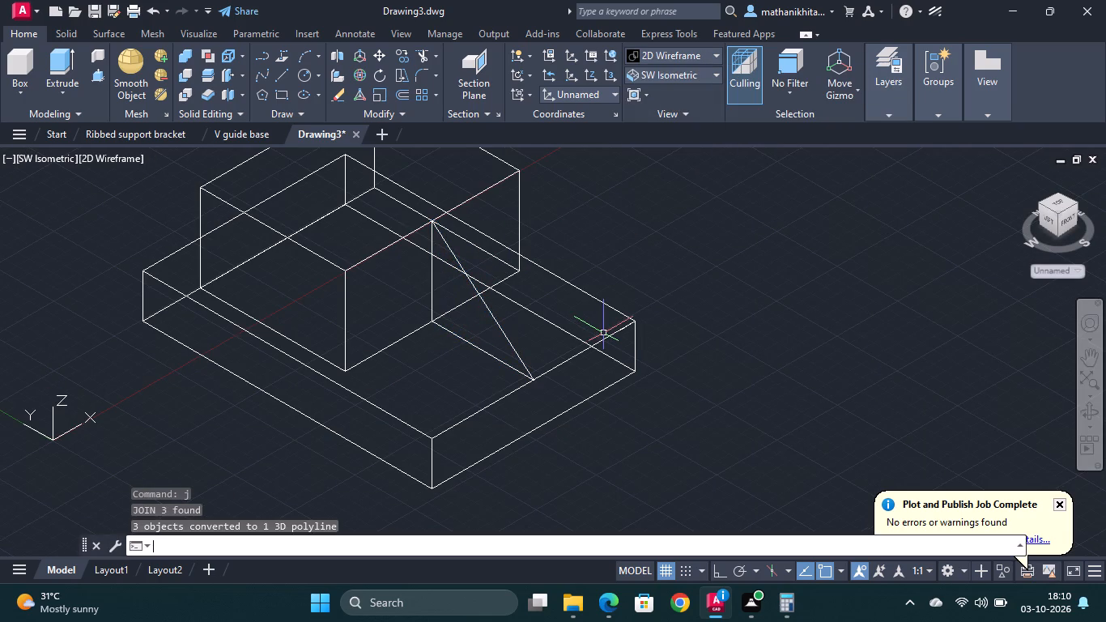
left_click(489, 310)
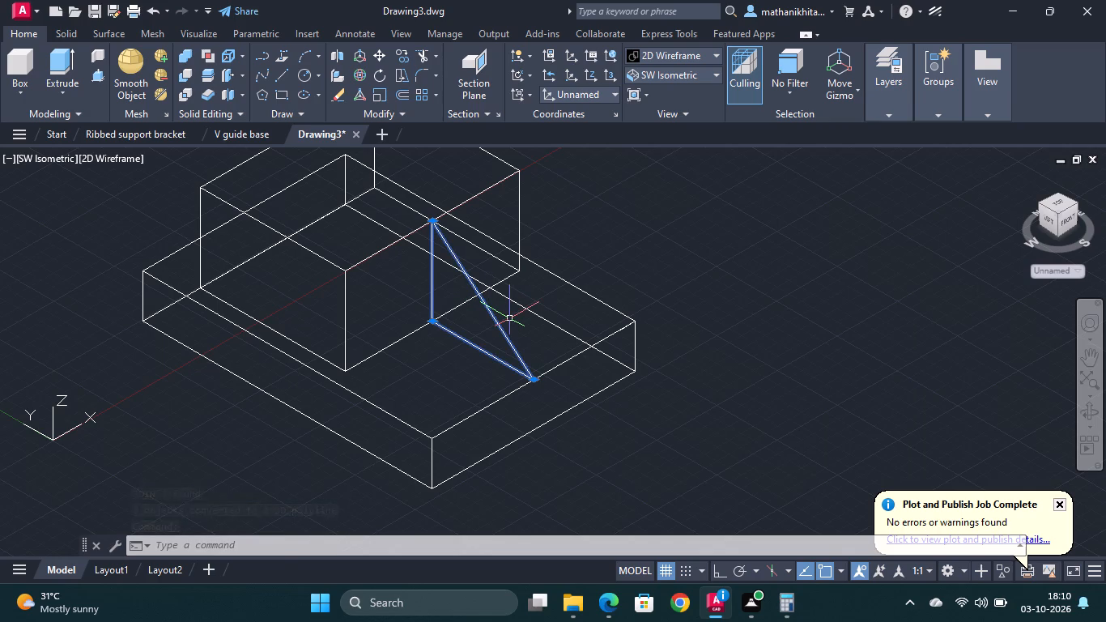
key("Escape")
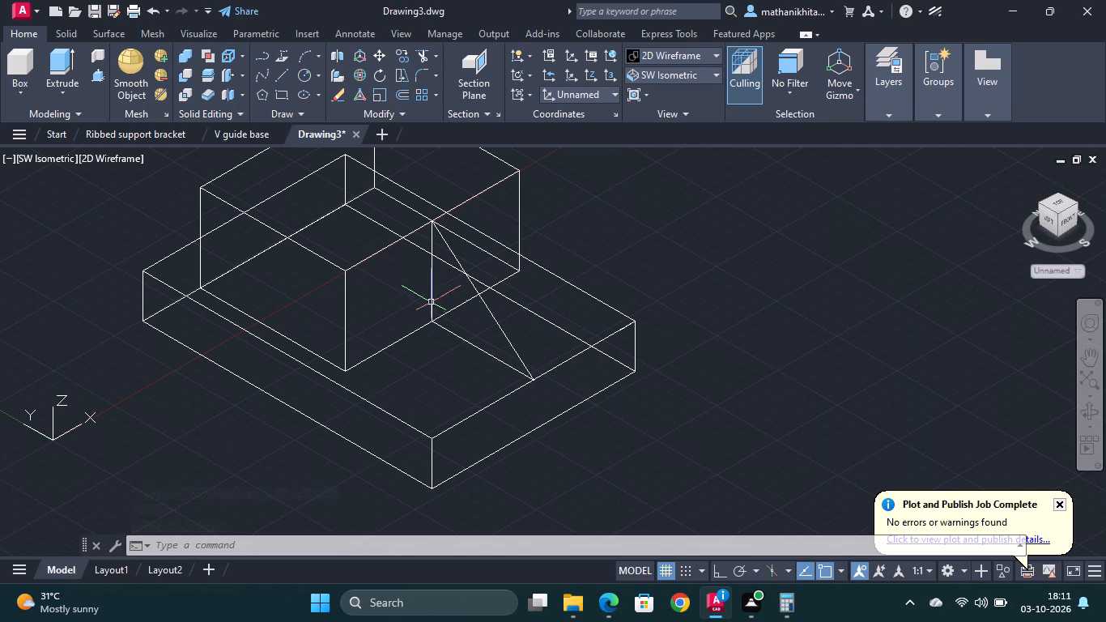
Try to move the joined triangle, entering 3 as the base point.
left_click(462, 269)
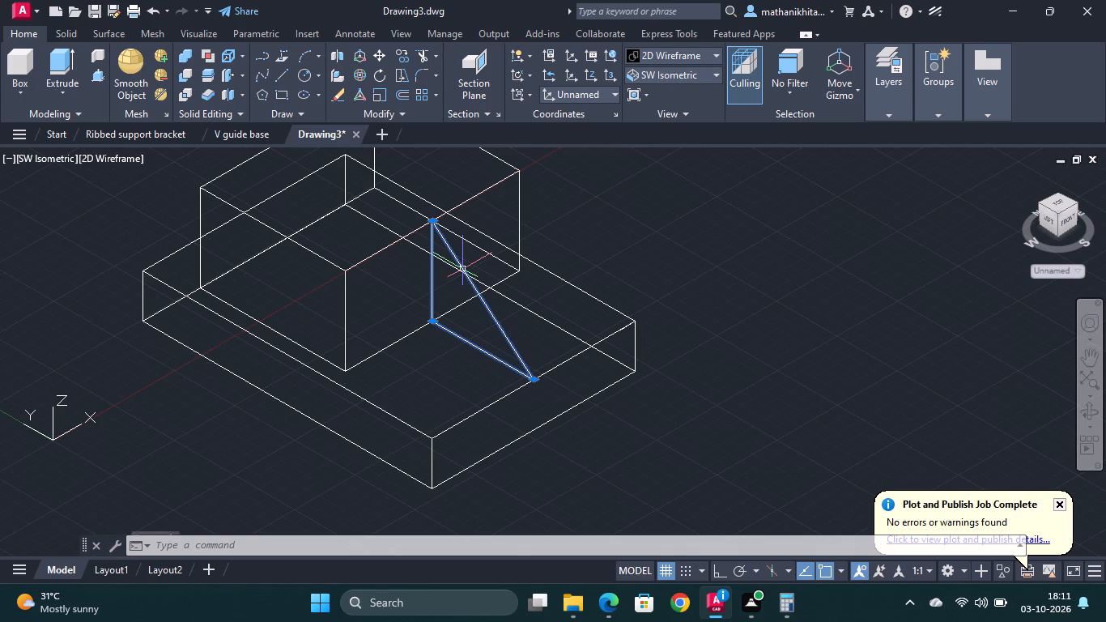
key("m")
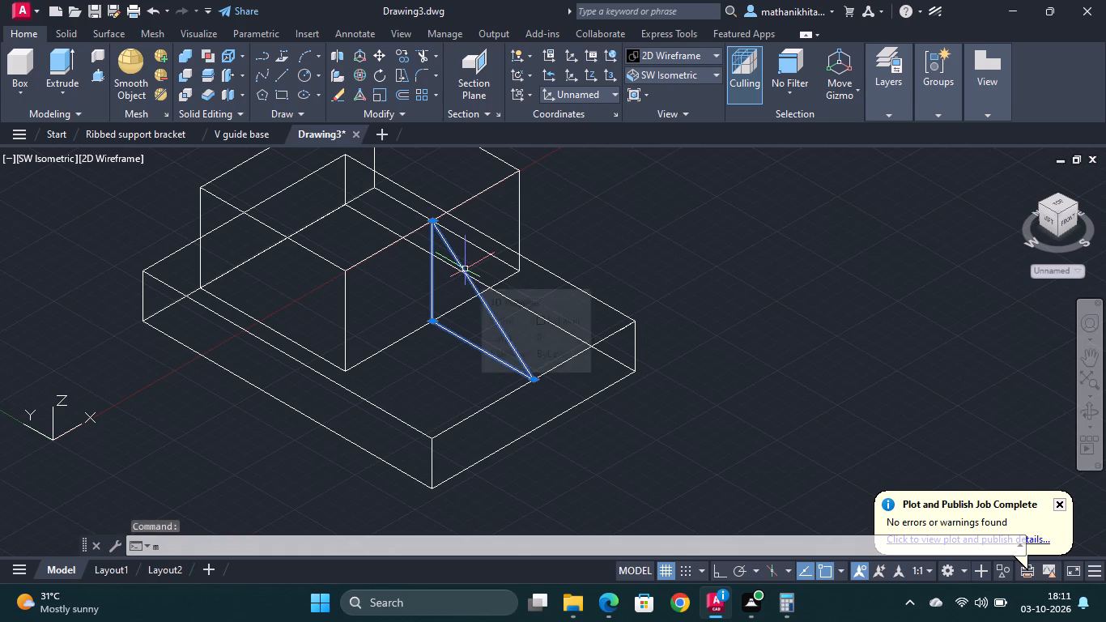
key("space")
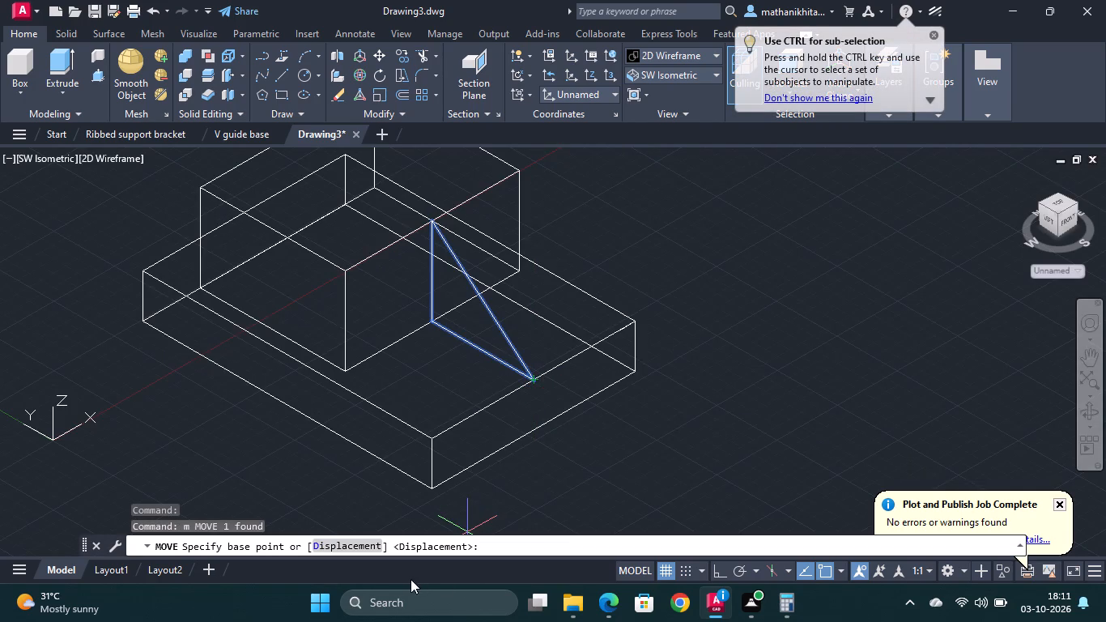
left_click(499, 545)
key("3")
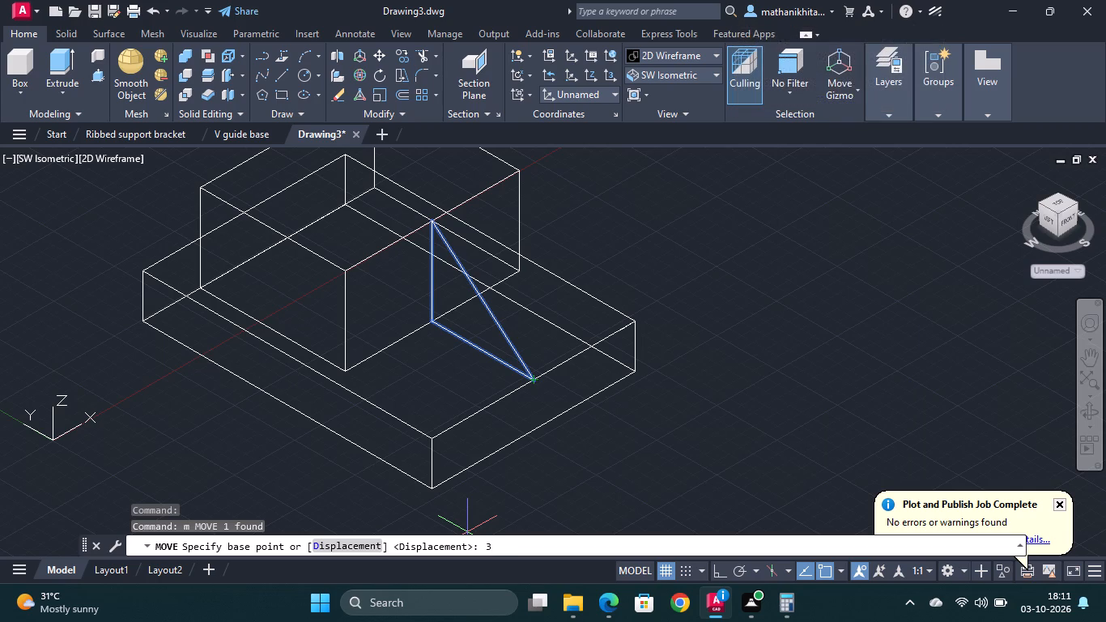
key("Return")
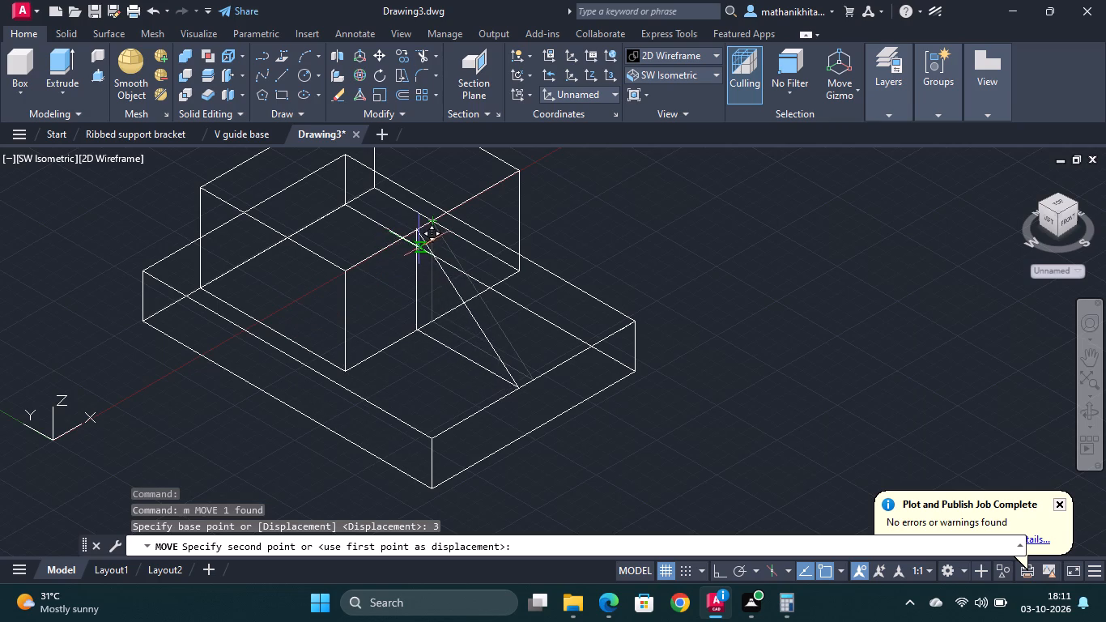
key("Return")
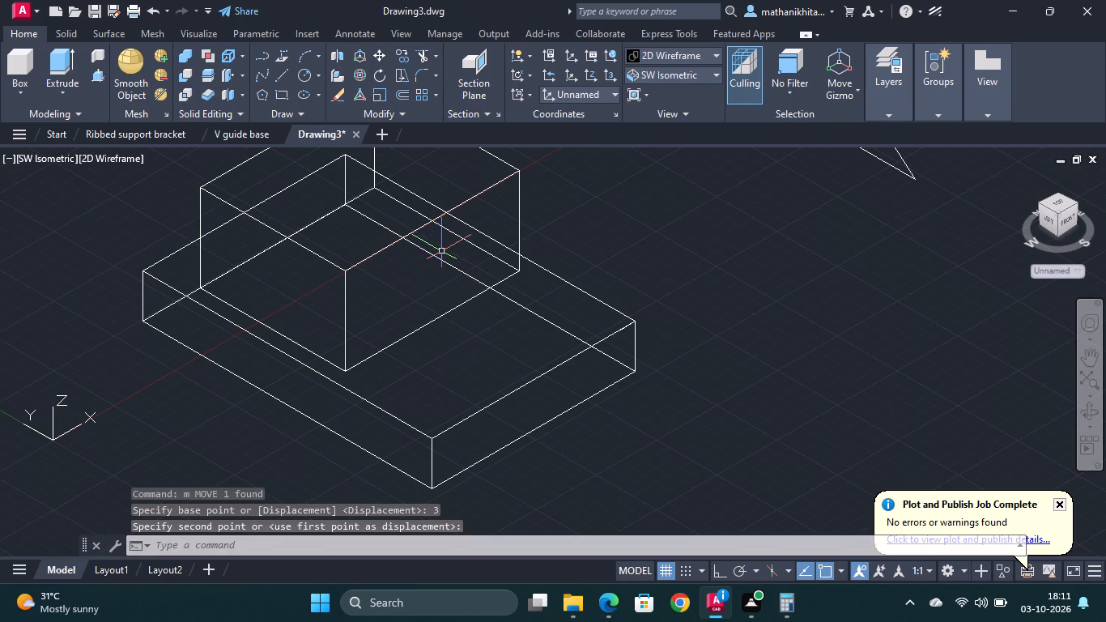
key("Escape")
Move the triangle by its top vertex to a clear spot beside the block, off its maximum-X side.
scroll(723, 261, "up", 2)
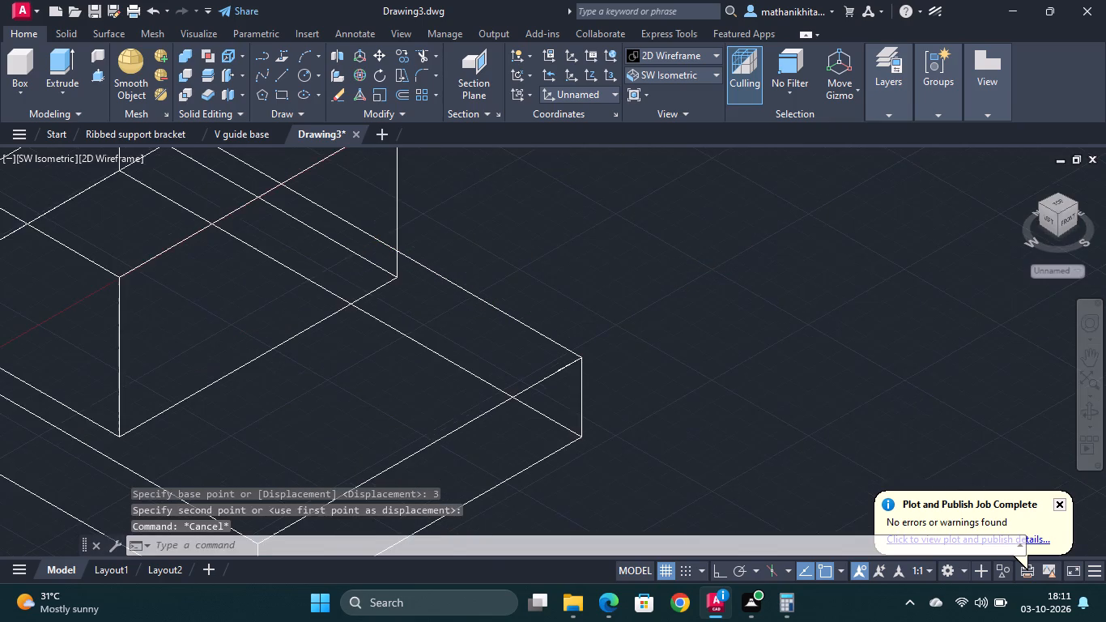
scroll(725, 261, "down", 4)
left_click(778, 198)
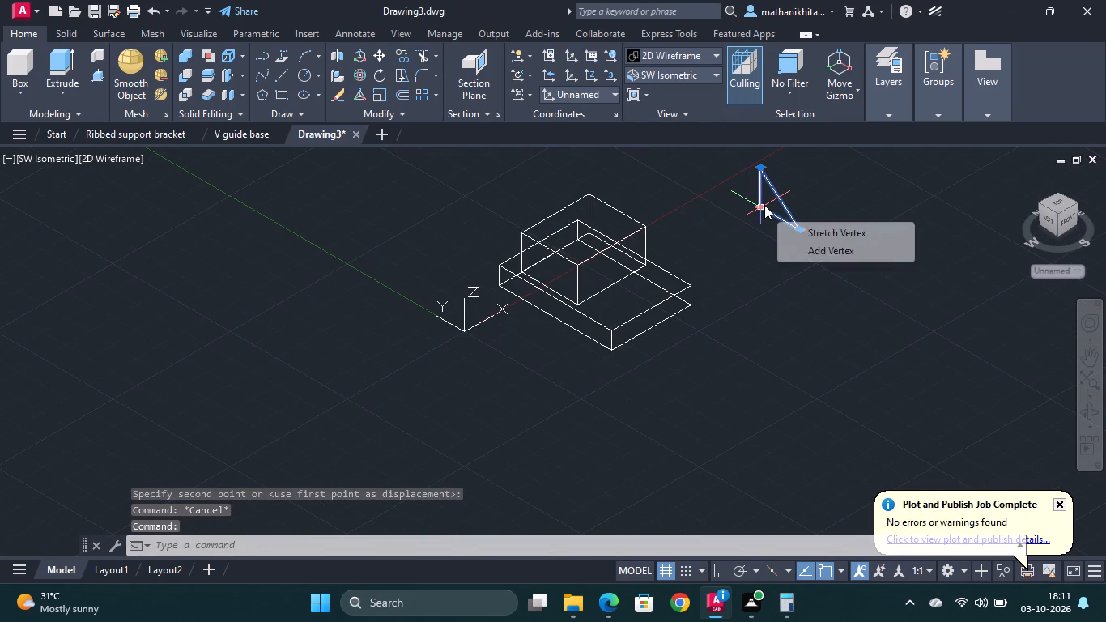
type("m")
key("space")
left_click_drag(759, 207, 744, 231)
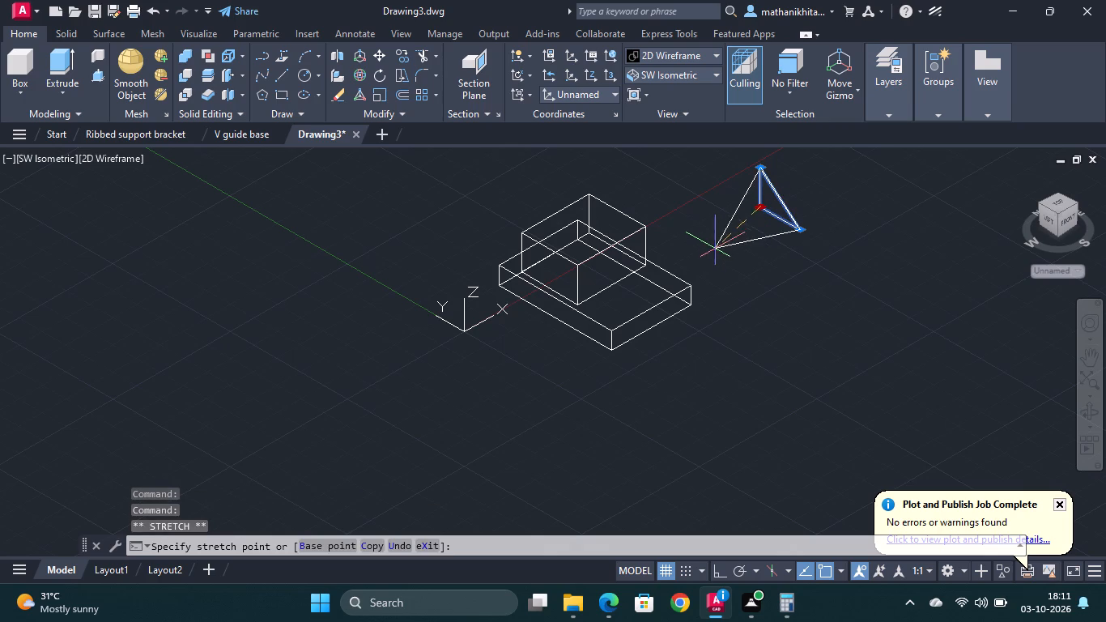
key("Escape")
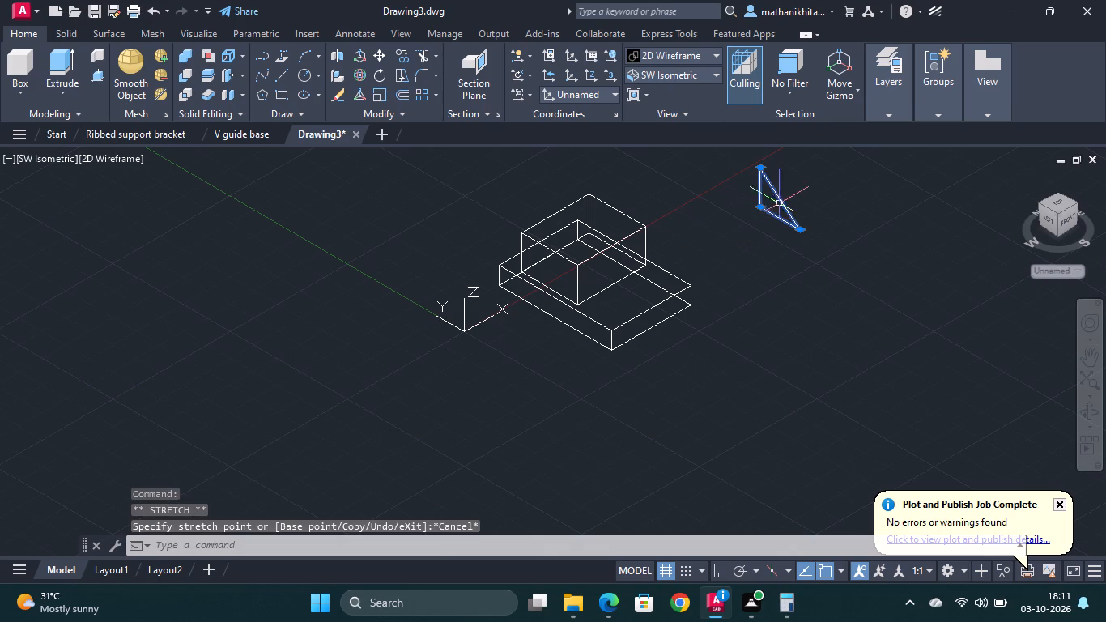
type("m")
key("space")
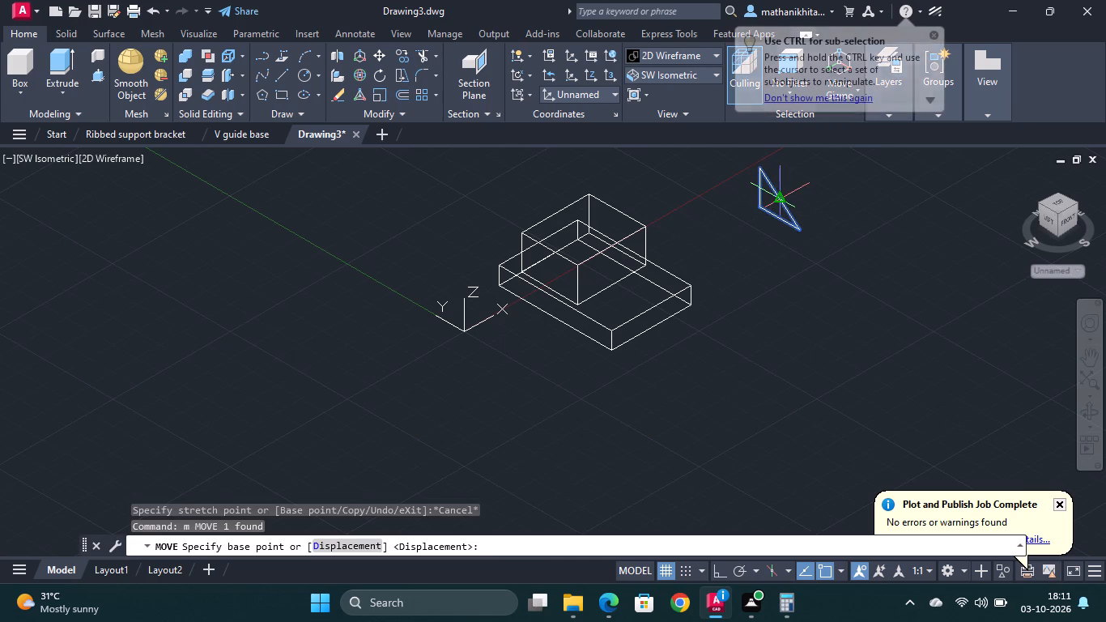
left_click(759, 168)
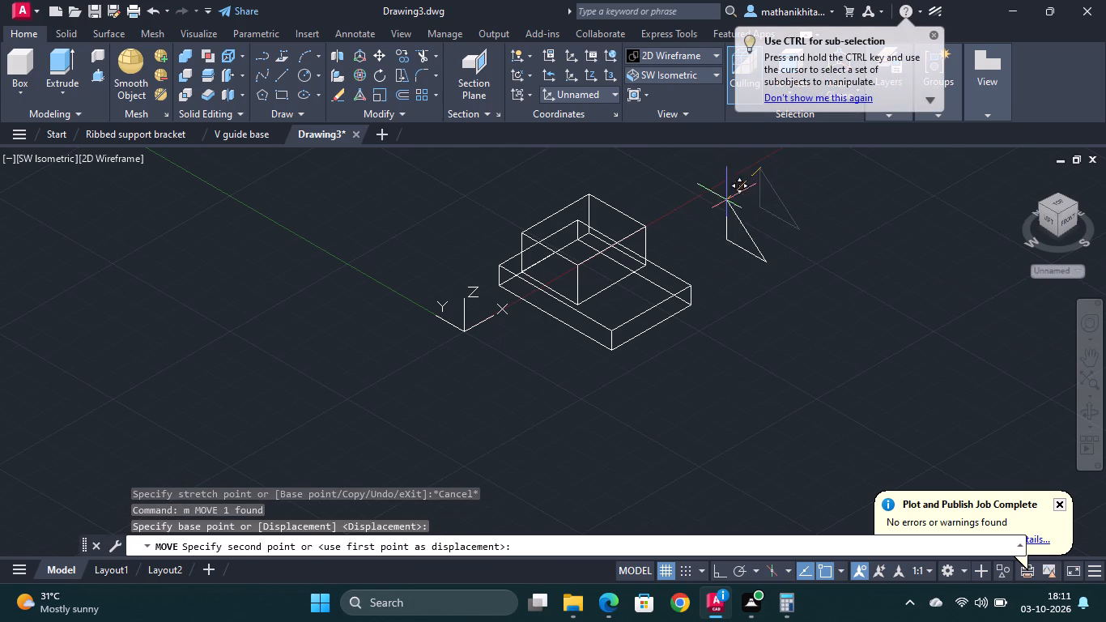
left_click(691, 222)
key("Escape")
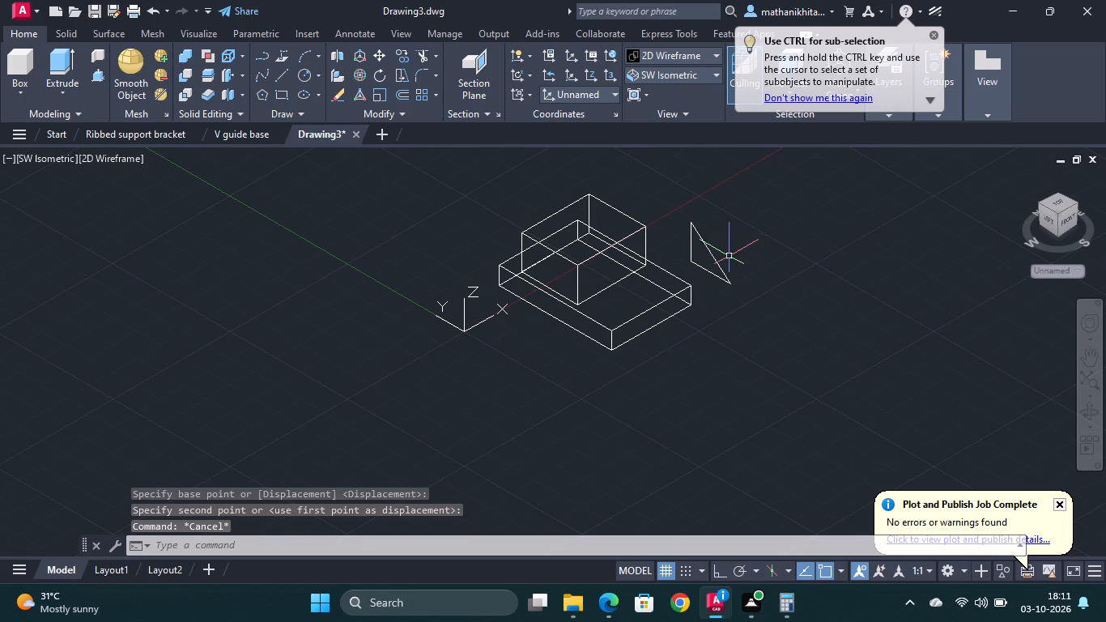
Extrude the triangle profile 6 mm into a rib solid.
left_click(710, 251)
type("ext")
key("space")
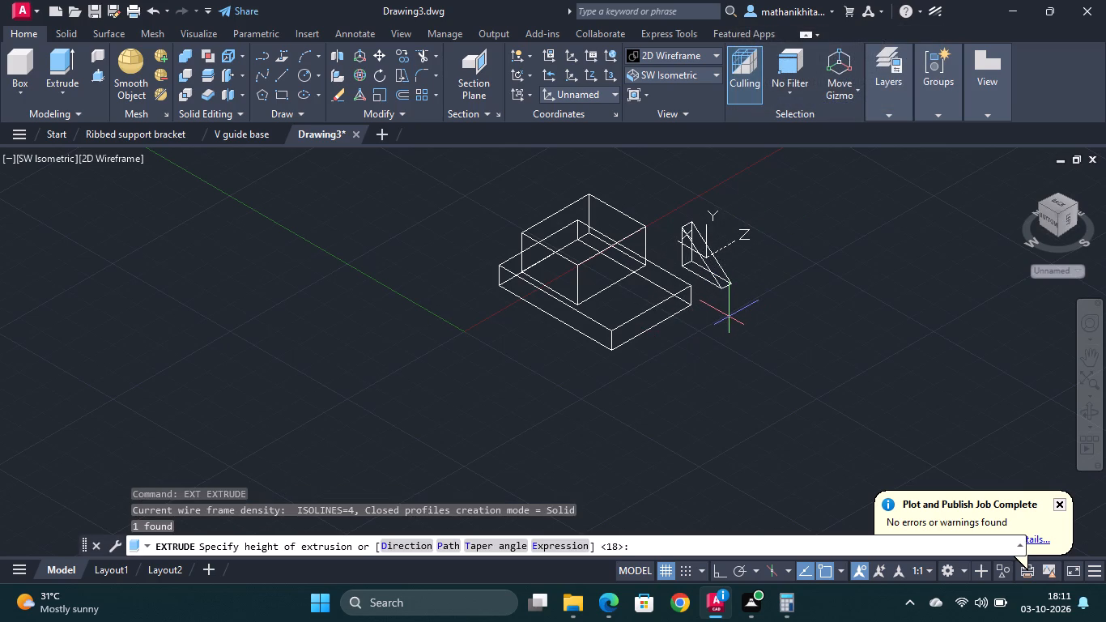
key("6")
key("Return")
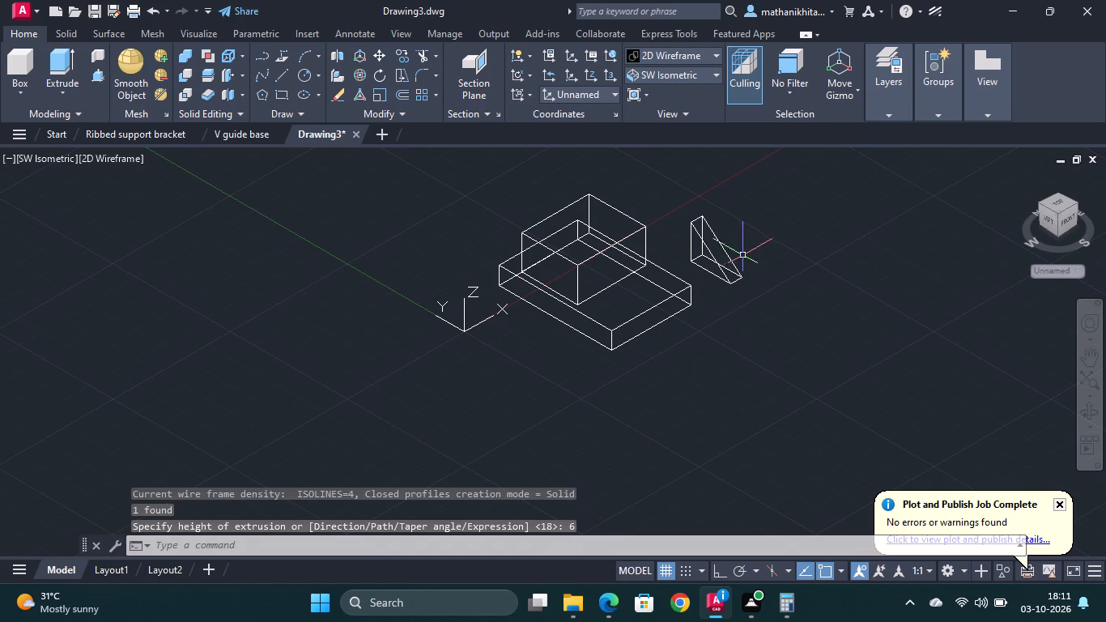
key("Escape")
Move the rib from its top edge's midpoint to the midpoint of the block's minimum-Y top edge.
scroll(653, 283, "up", 1)
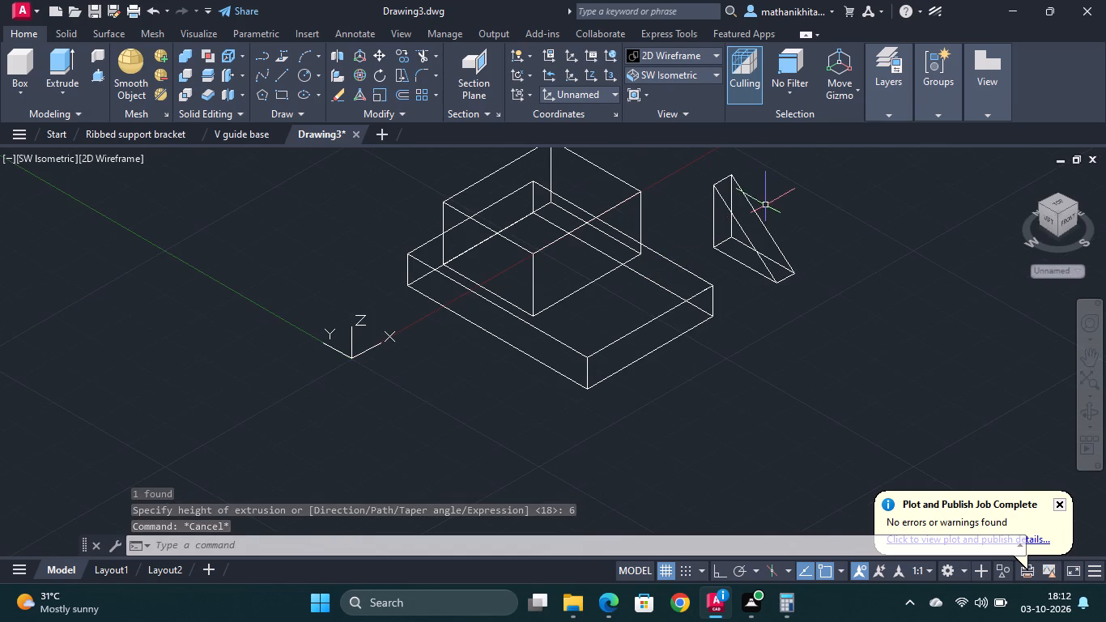
left_click(738, 219)
type("m")
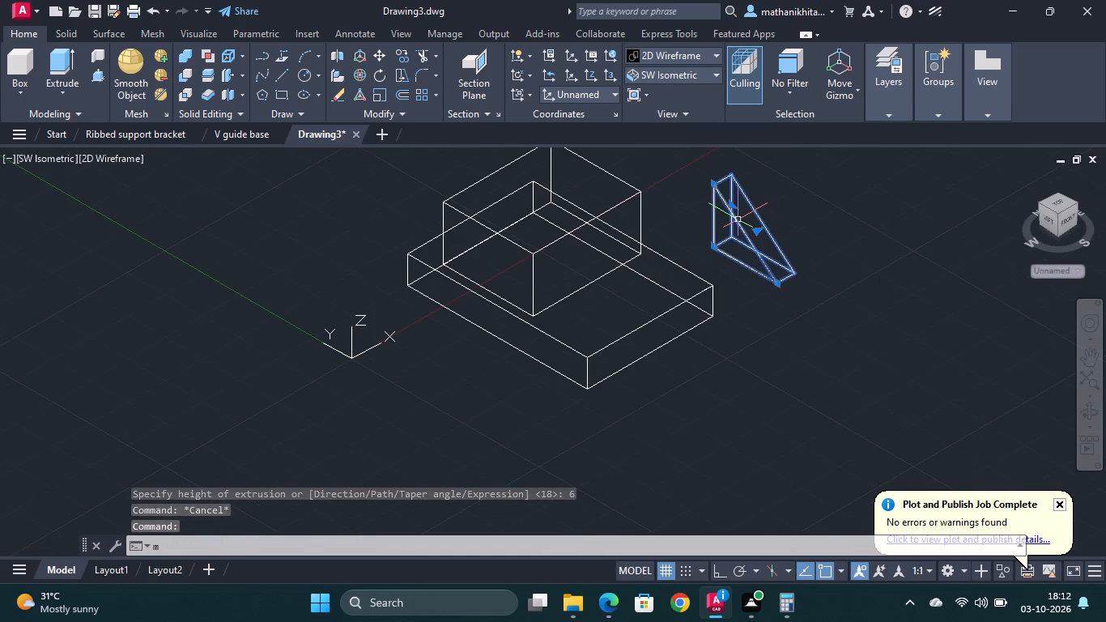
key("space")
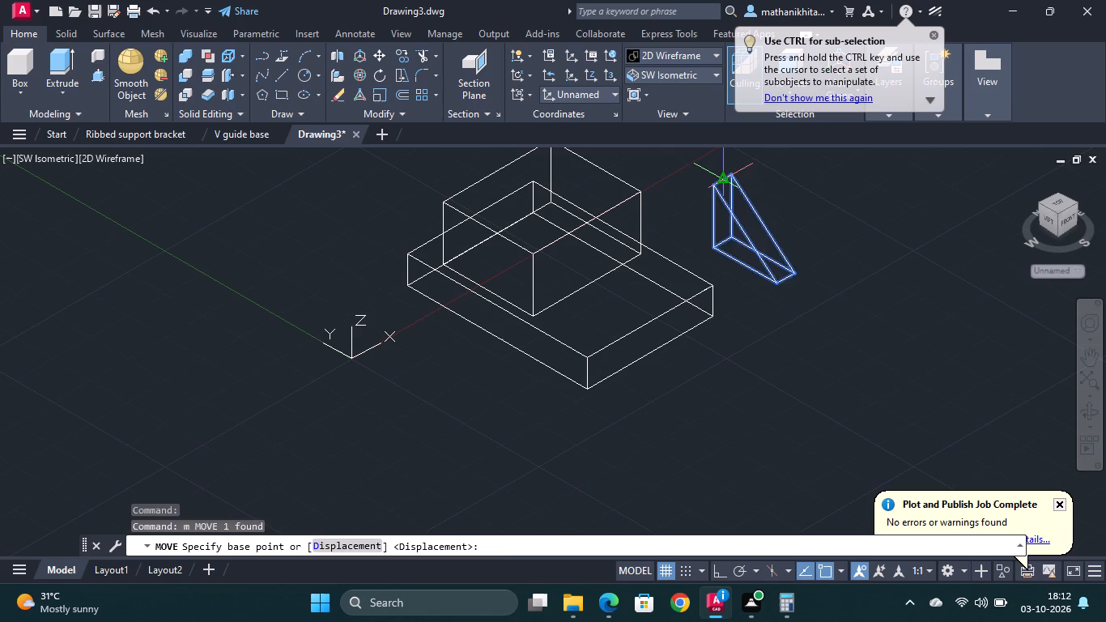
left_click(726, 180)
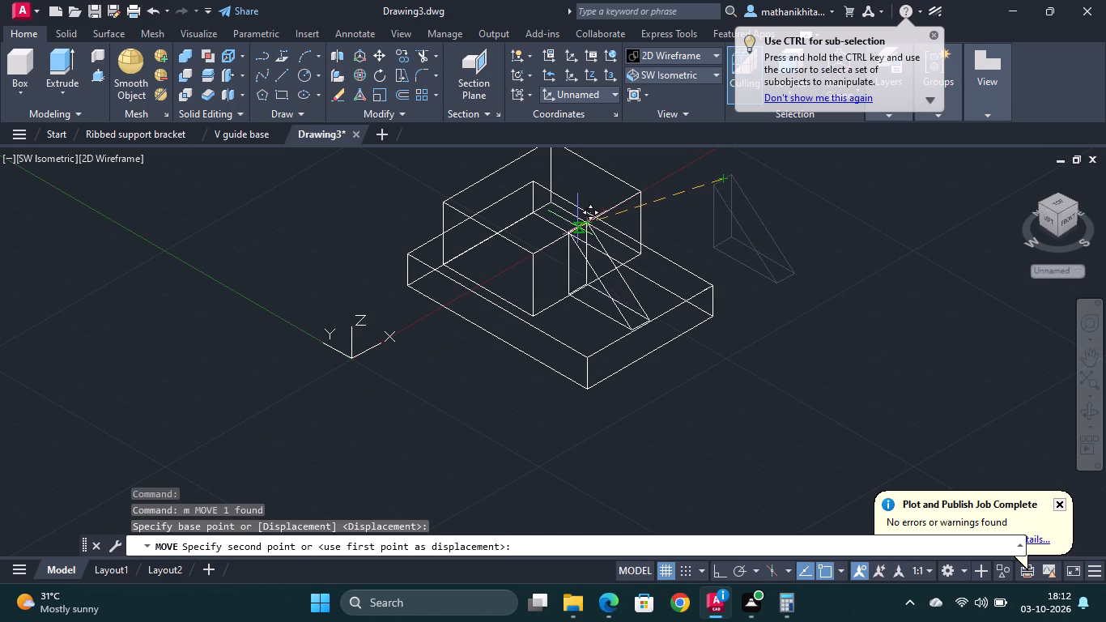
scroll(590, 235, "up", 2)
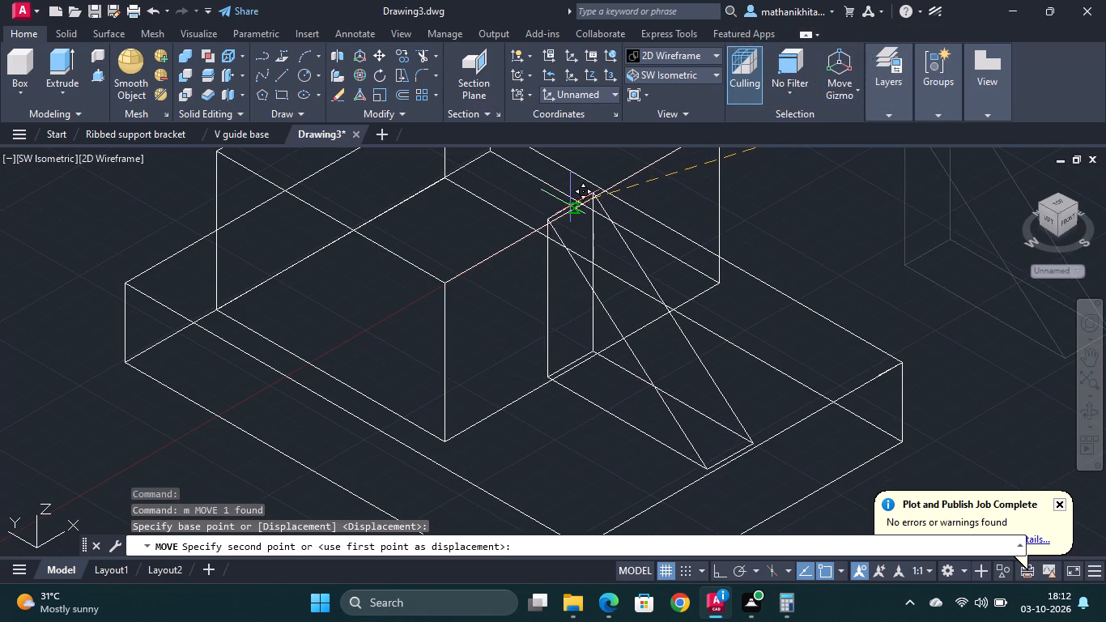
left_click(577, 202)
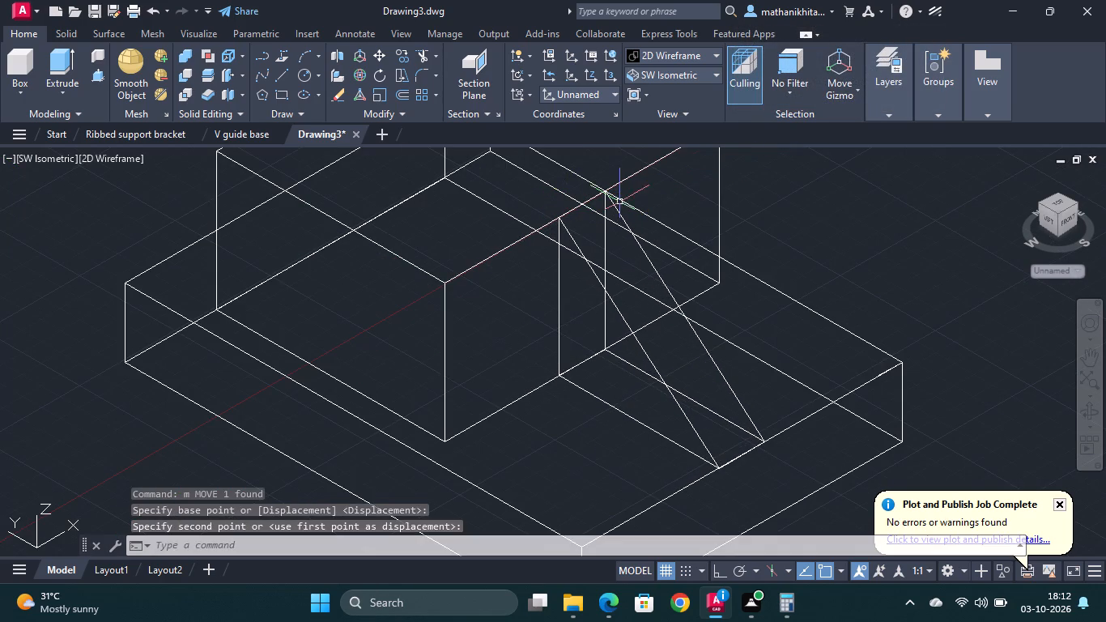
key("Escape")
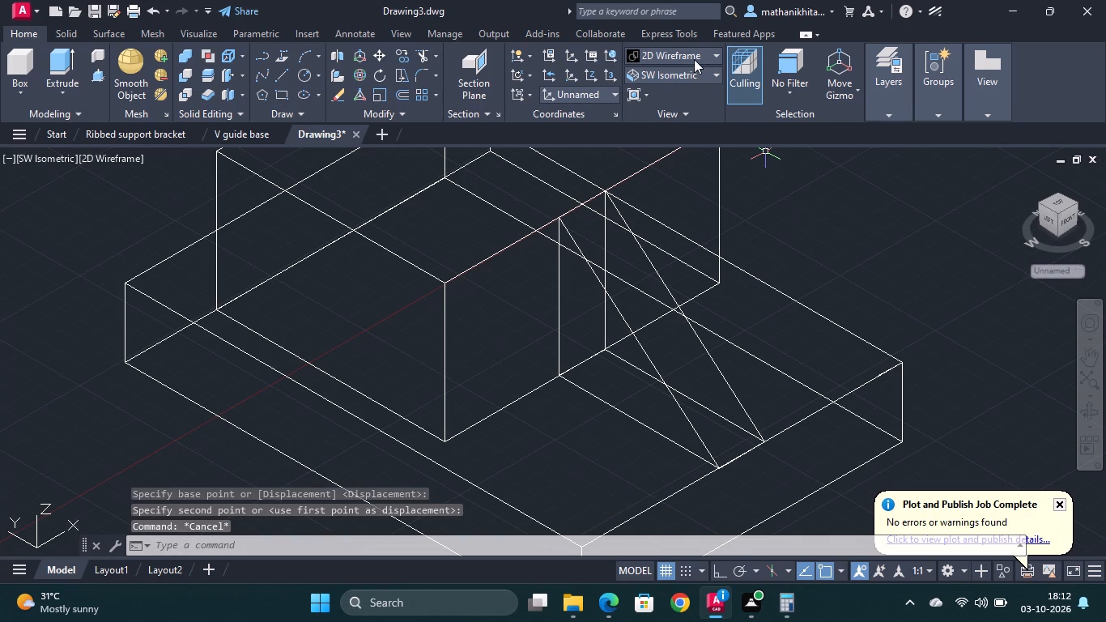
Set the visual style to Shades of Gray.
left_click(691, 60)
left_click(800, 138)
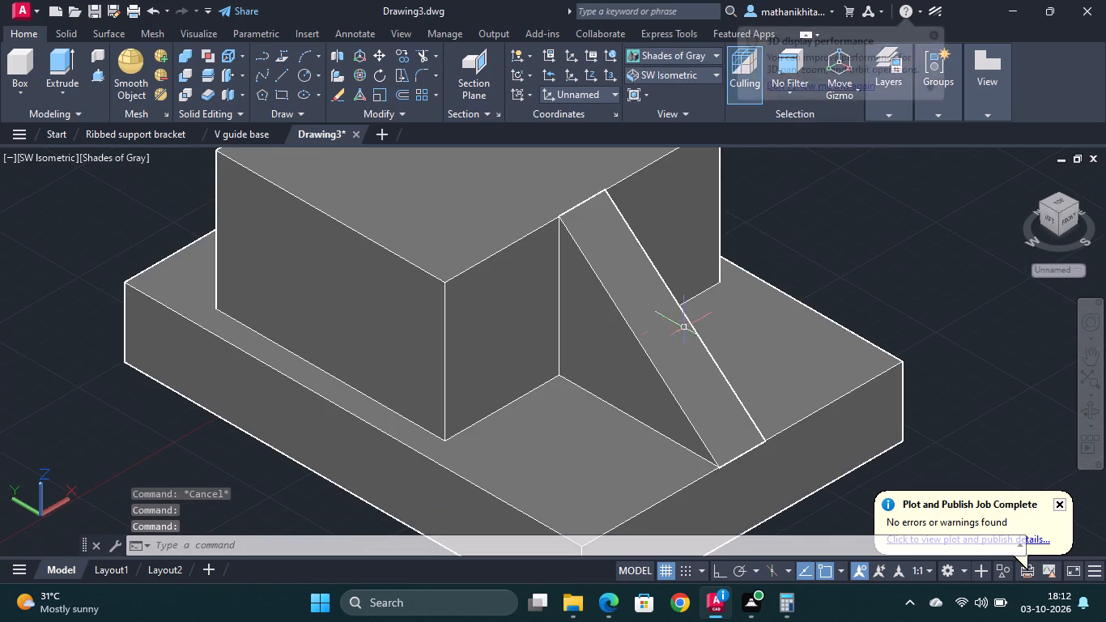
Union the triangular rib with the base-and-block solid.
scroll(642, 330, "up", 1)
scroll(643, 330, "down", 1)
left_click(644, 329)
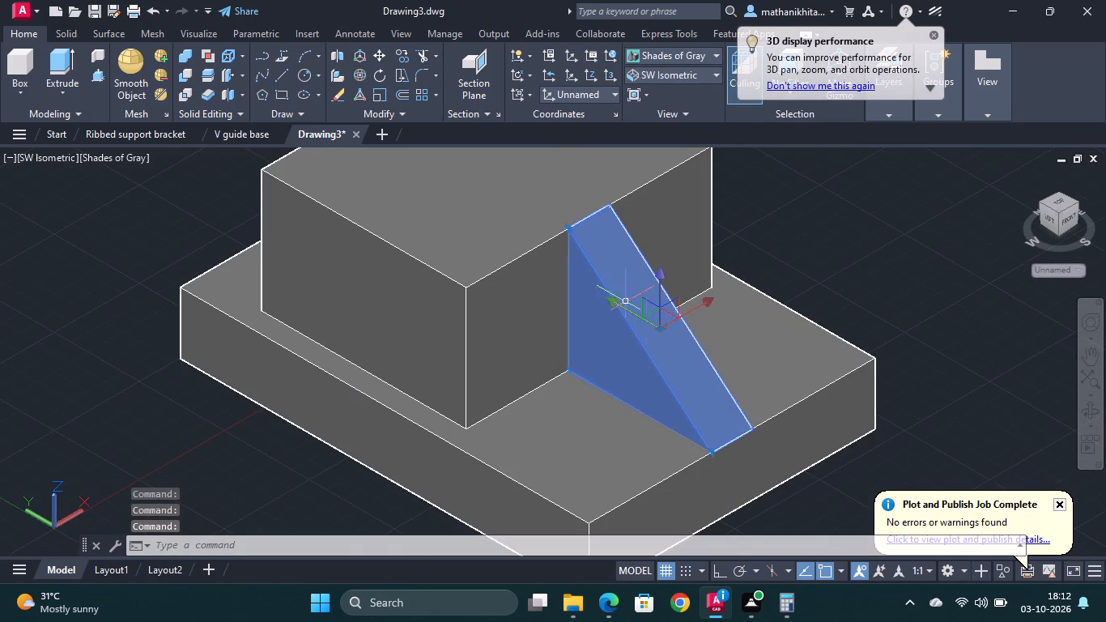
left_click(535, 299)
type("uni")
key("Return")
left_click(624, 348)
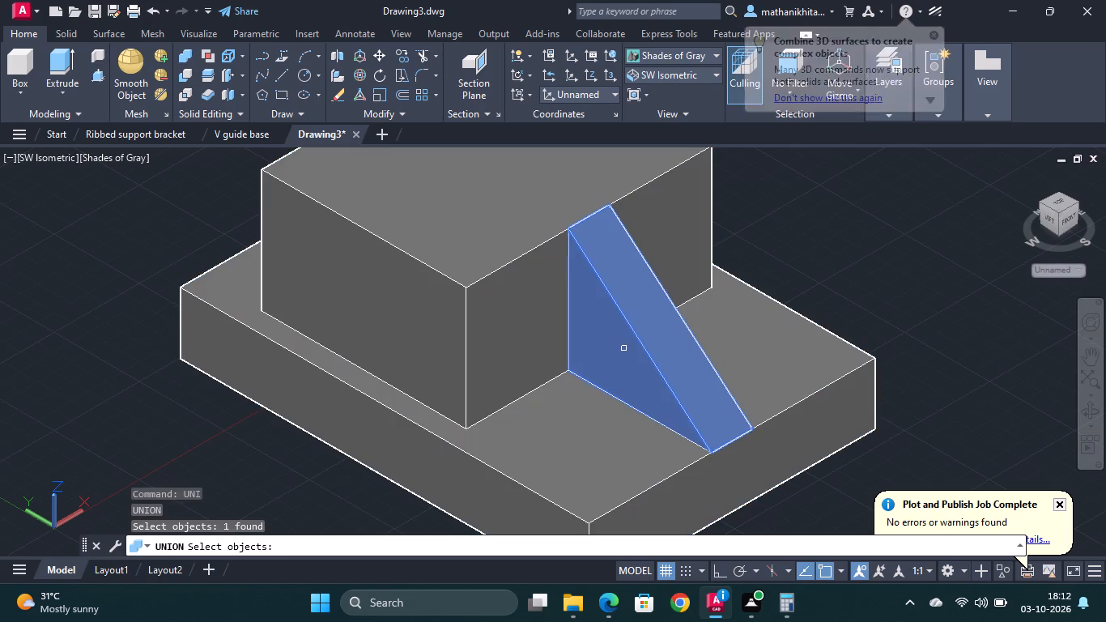
left_click(585, 447)
key("Return")
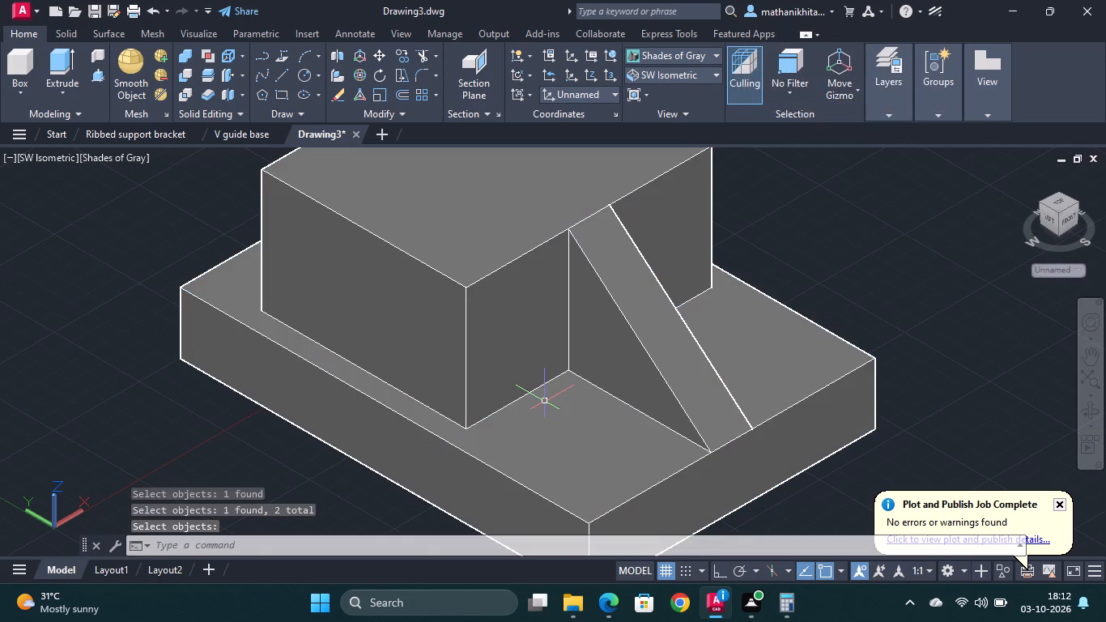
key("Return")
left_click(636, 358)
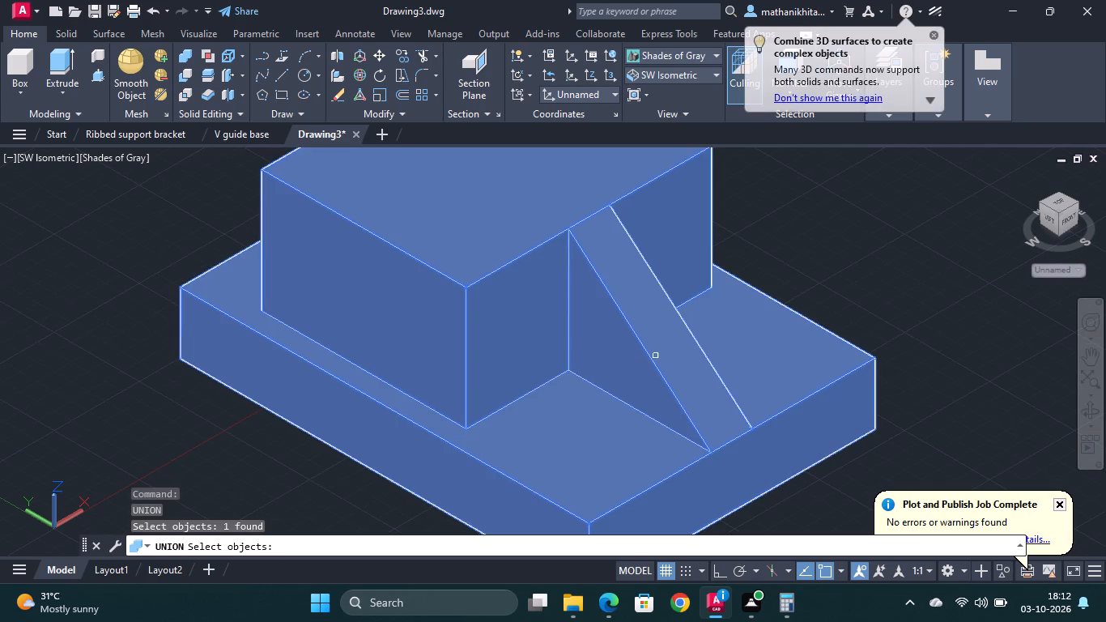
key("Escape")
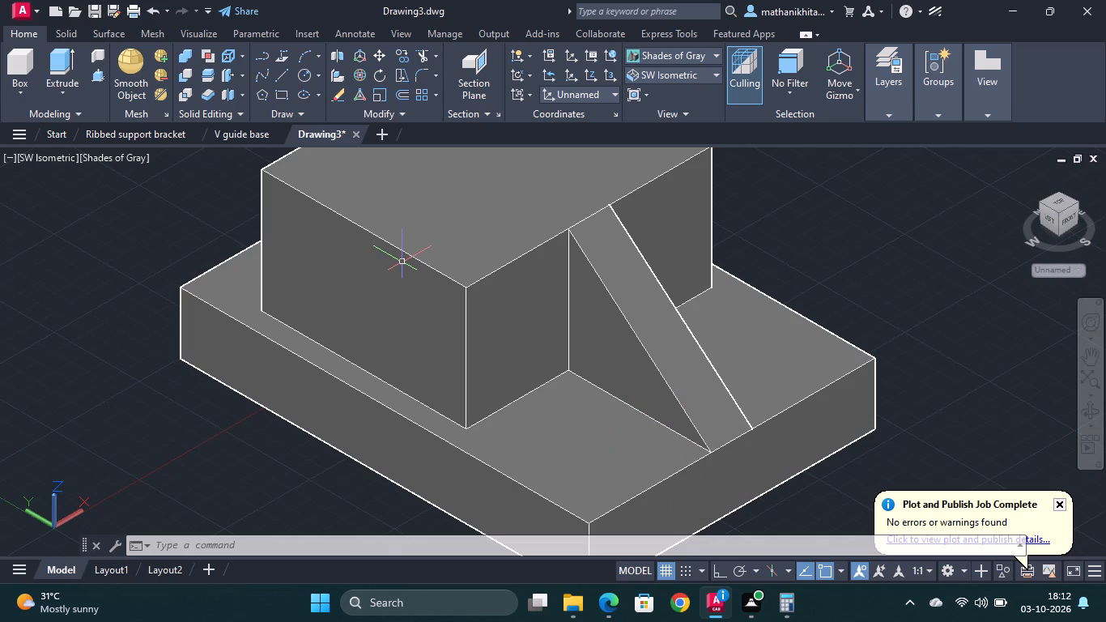
With Ortho on, draw guide lines on the block's minimum-X face from its rib-side top corner: 6 mm along the top edge, 3 mm down.
key("l")
key("Return")
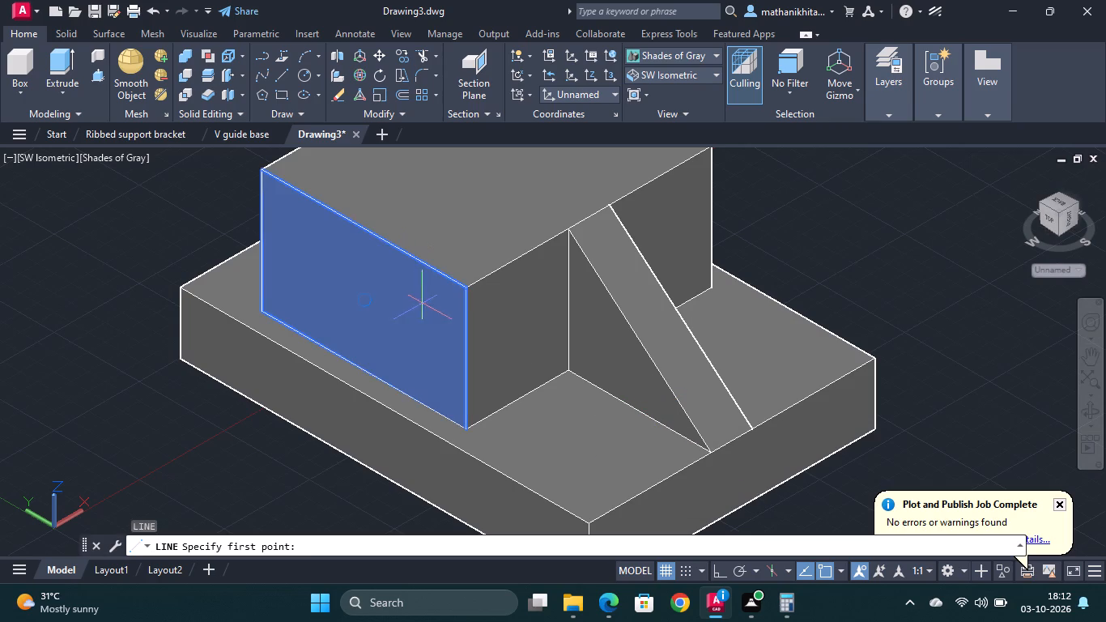
left_click(469, 289)
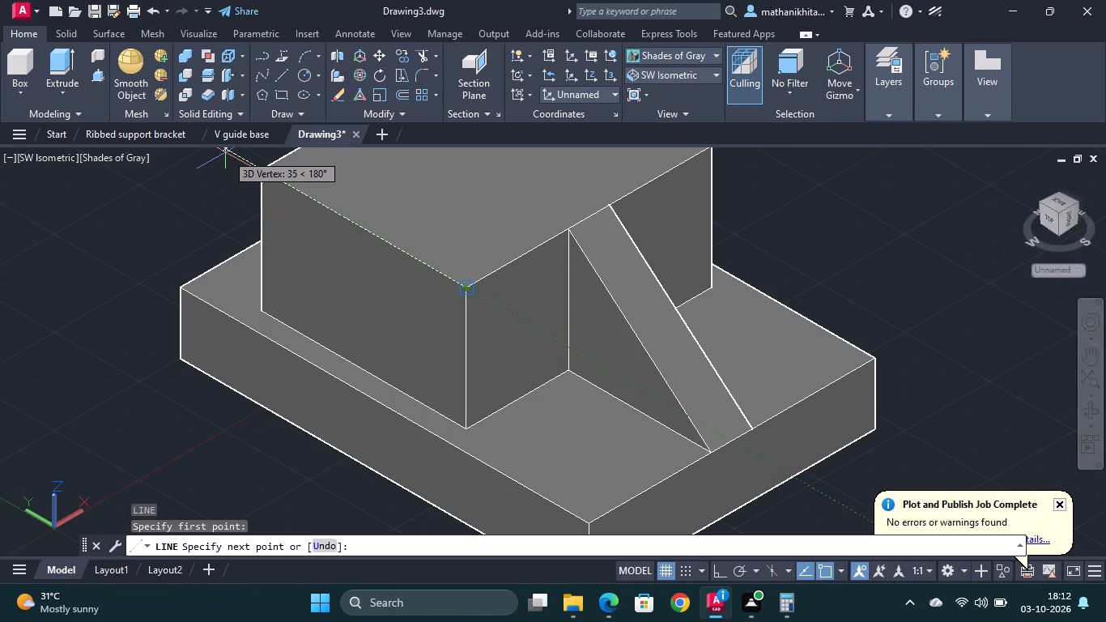
key("6")
key("Return")
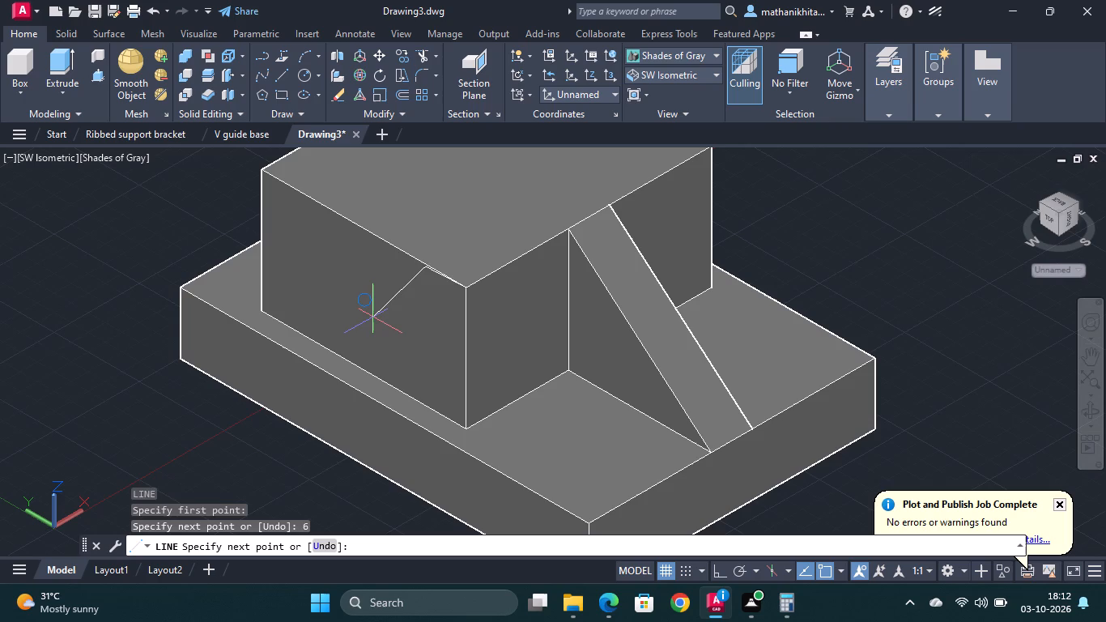
key("ctrl+z")
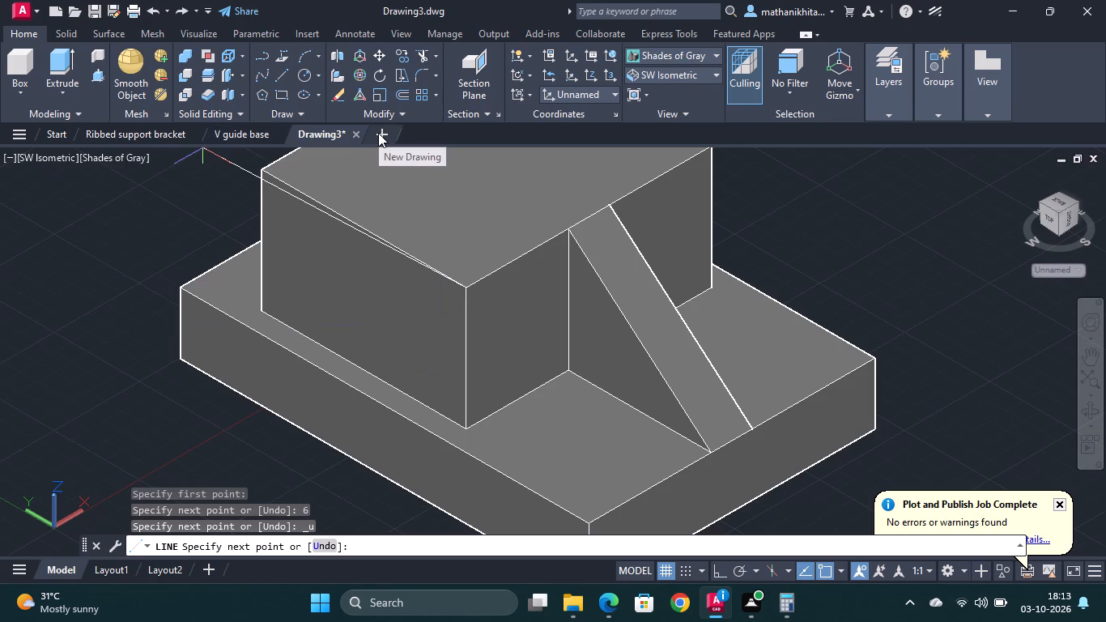
key("F8")
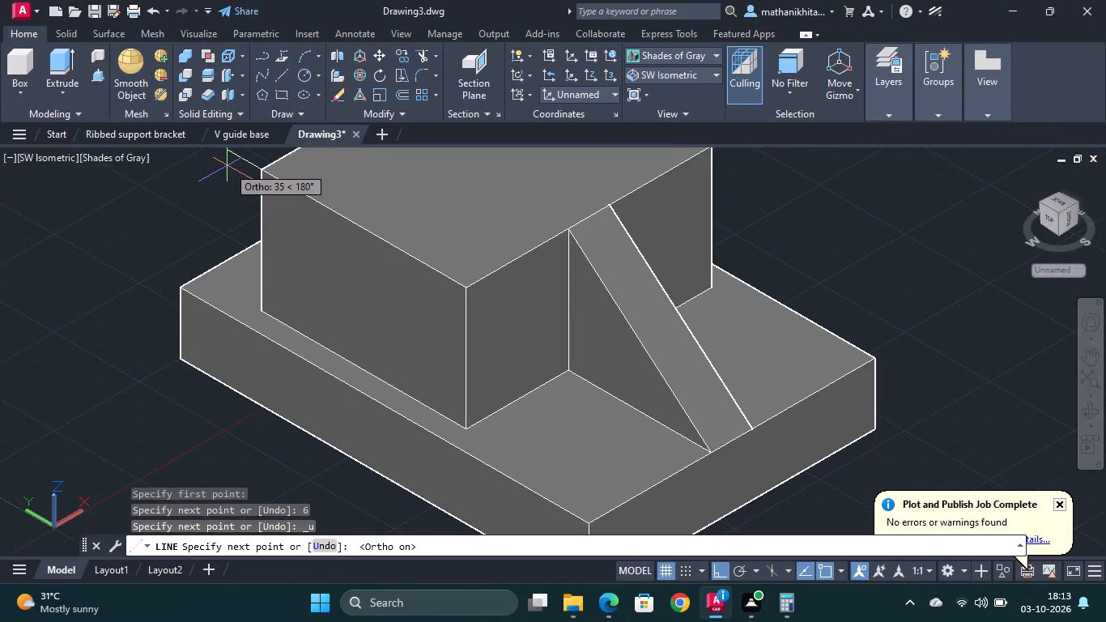
key("6")
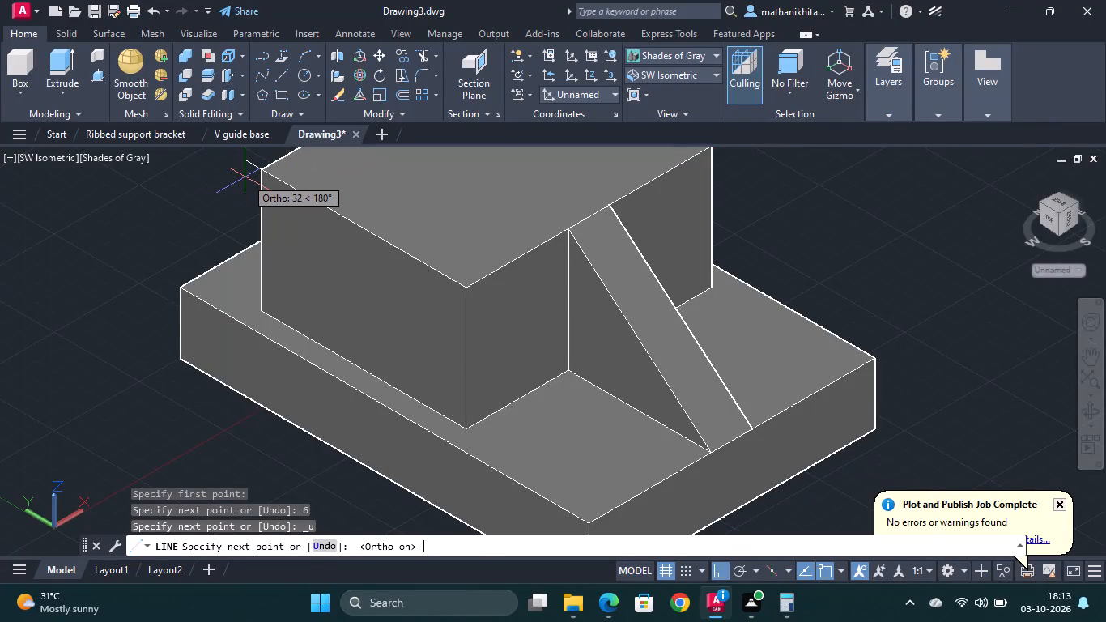
key("Return")
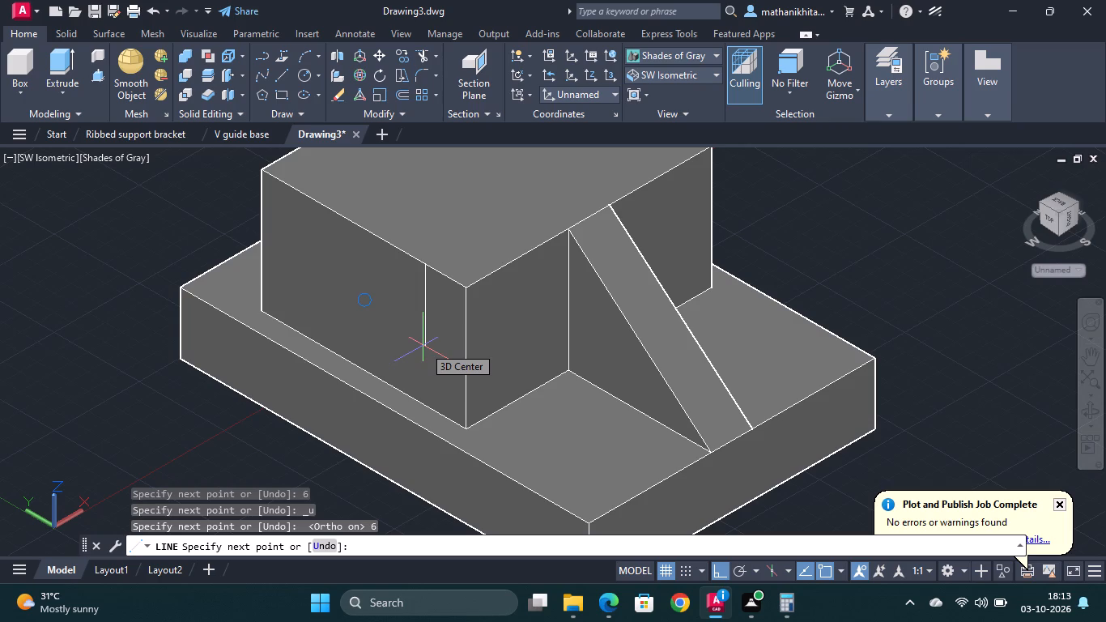
key("3")
key("Return")
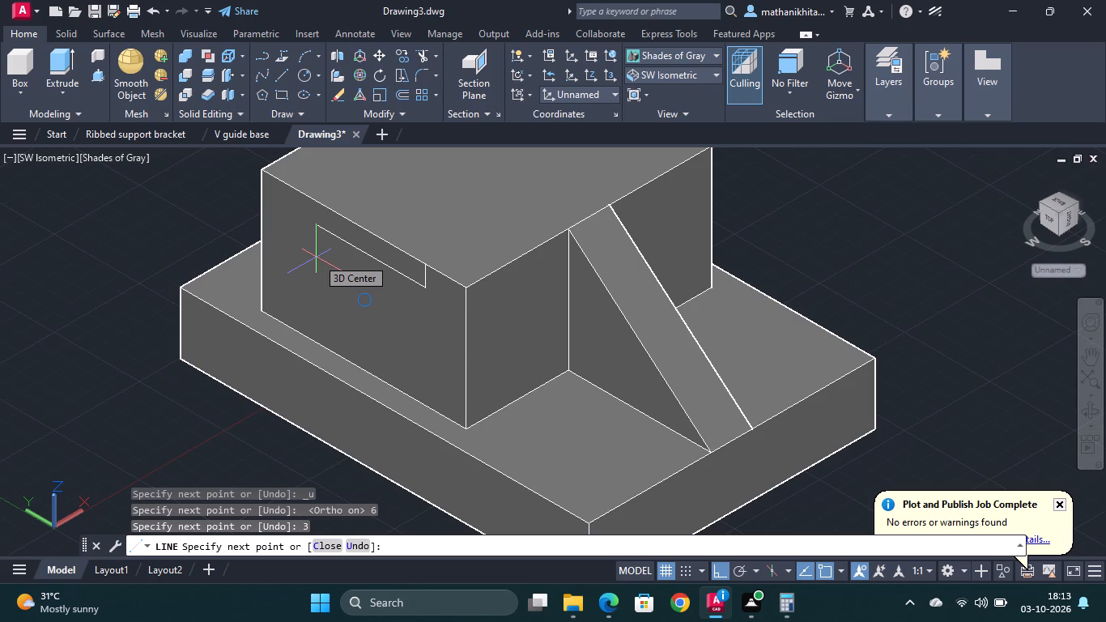
Continue from the 3 mm guide line's lower end to draw a closed 18 × 12 mm rectangle on the block's side face.
type("18")
key("Return")
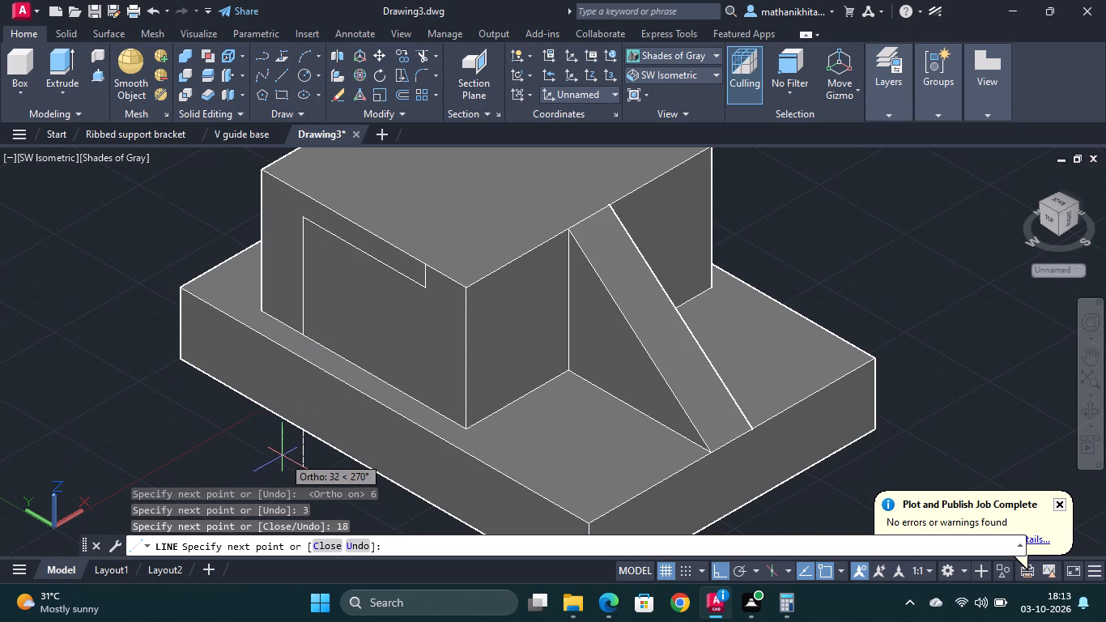
type("12")
key("space")
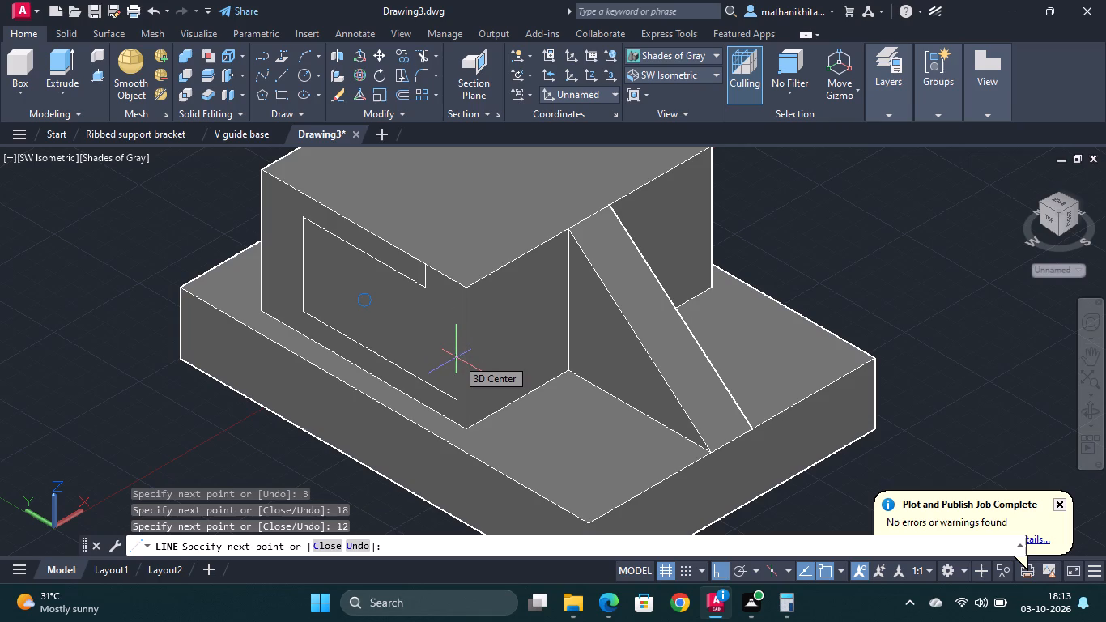
key("1")
key("8")
key("Return")
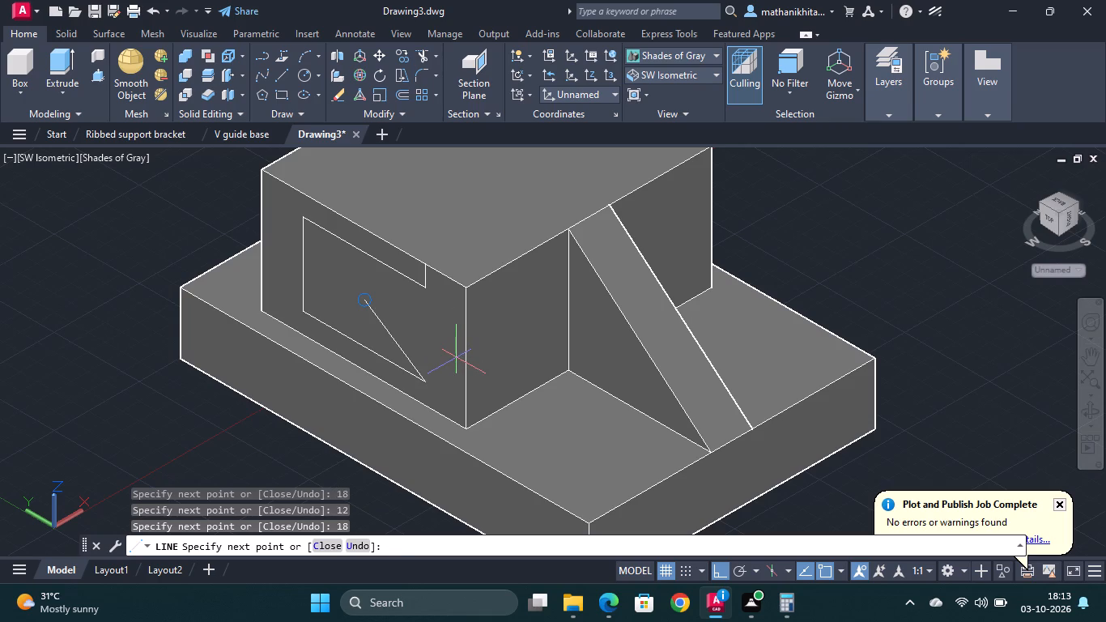
left_click(427, 287)
key("Escape")
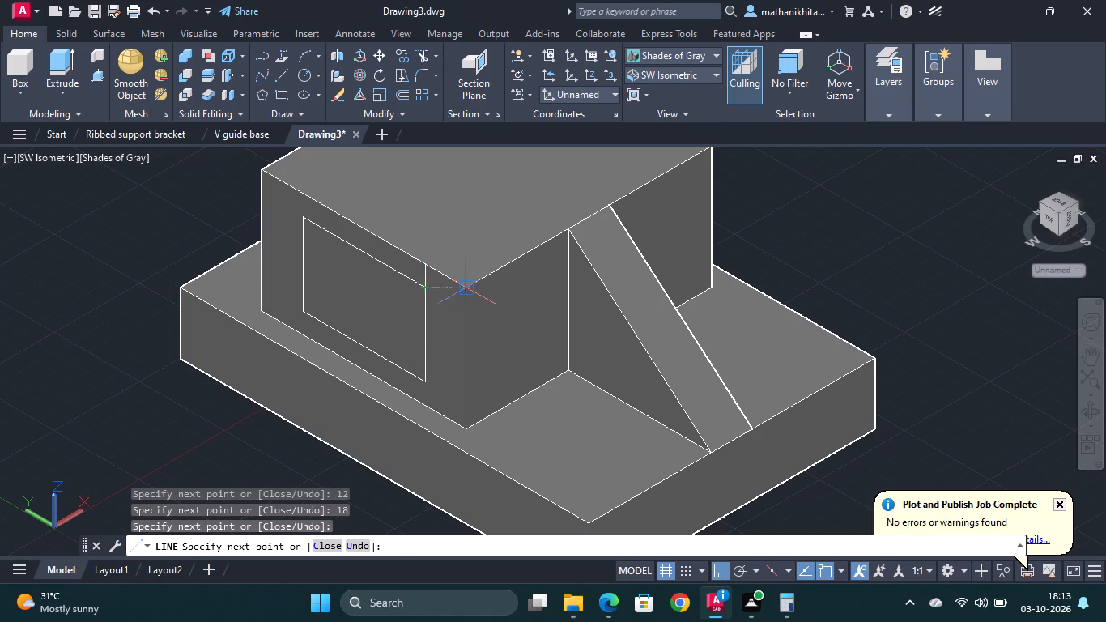
Delete the 3 mm vertical guide line between the block's top edge and the rectangle.
left_click(426, 275)
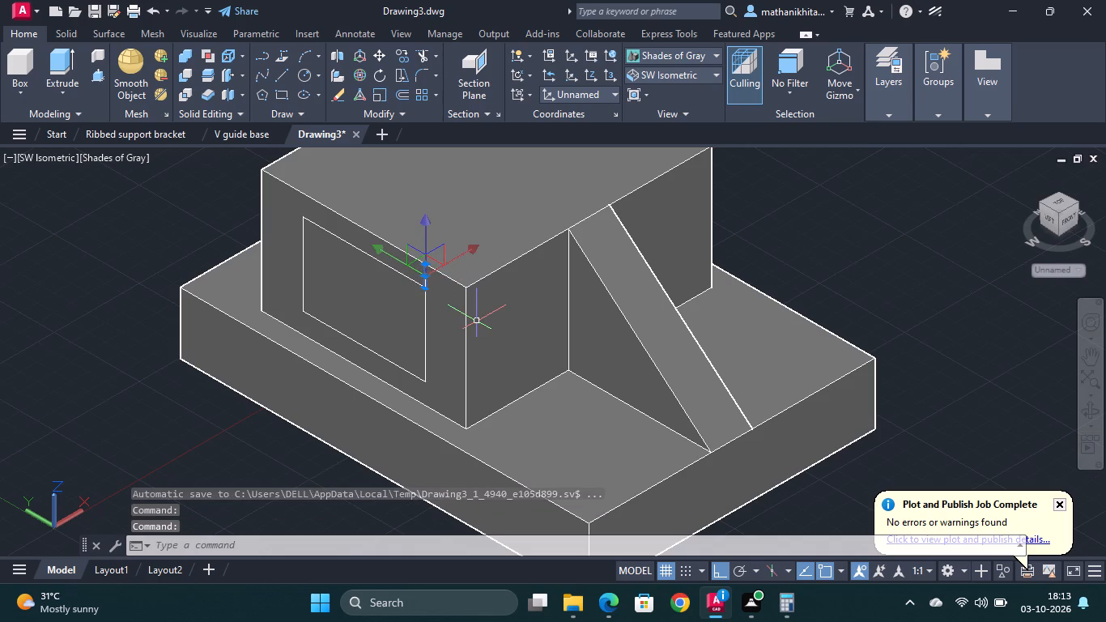
key("Delete")
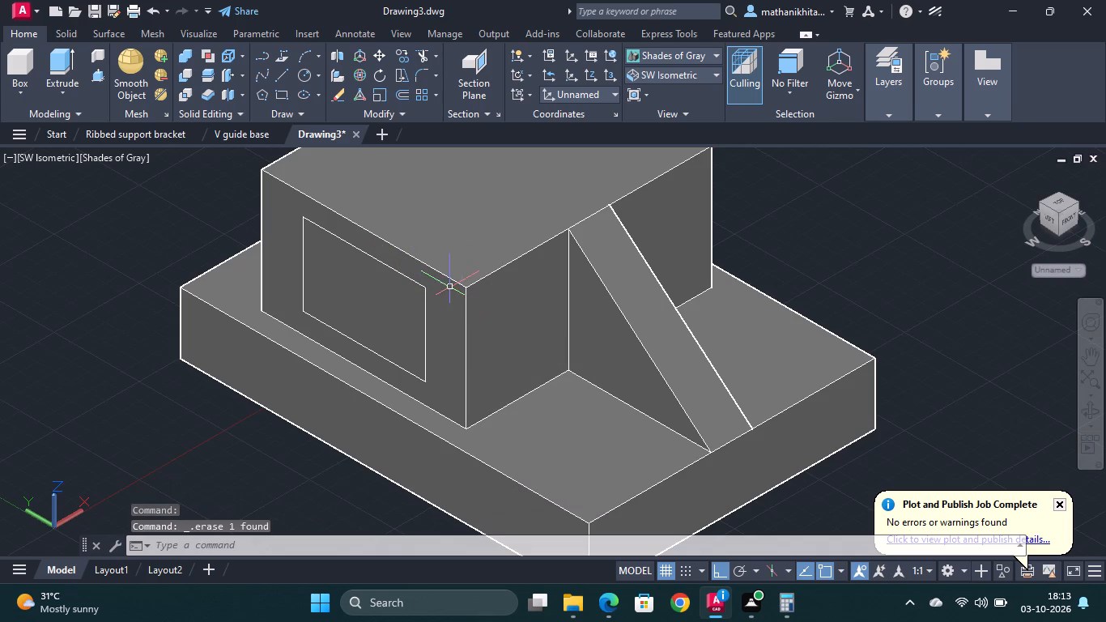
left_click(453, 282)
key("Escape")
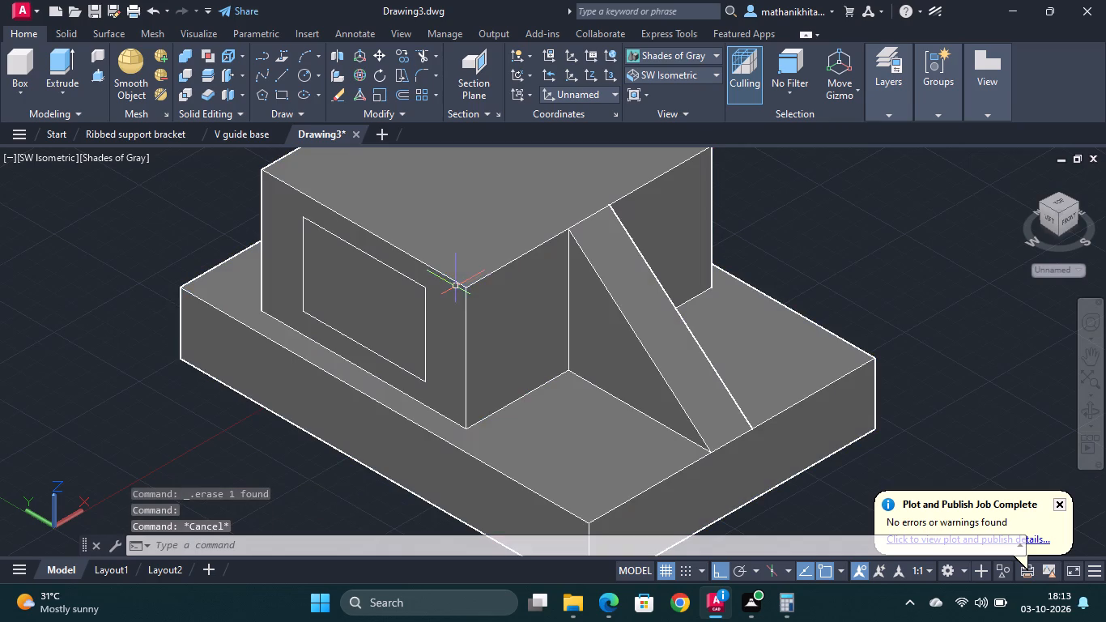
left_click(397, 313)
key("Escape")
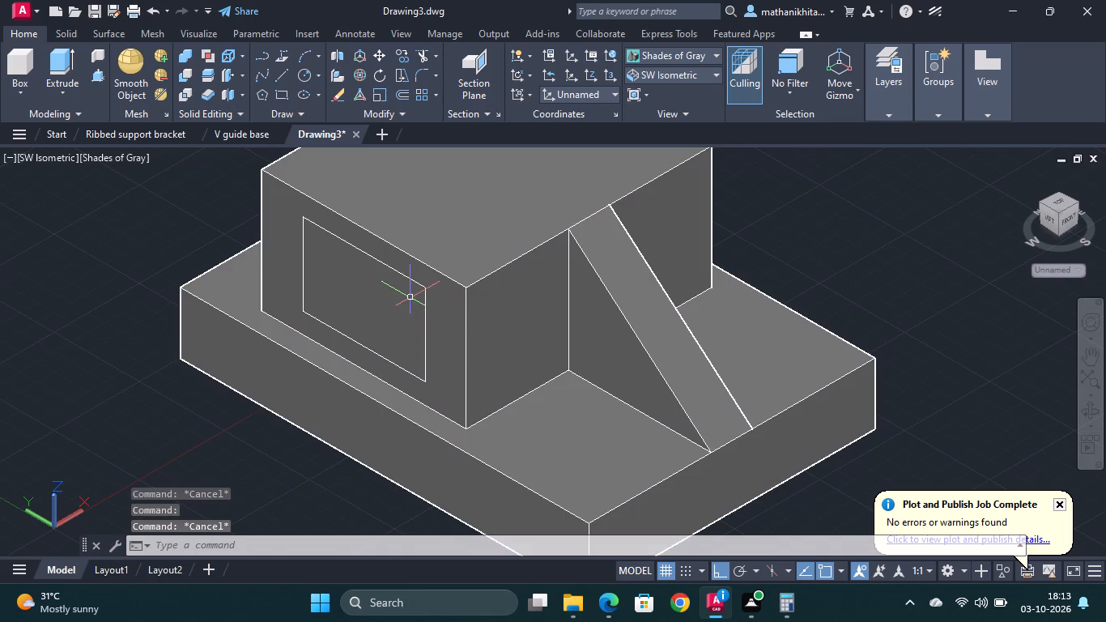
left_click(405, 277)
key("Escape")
In the 2D Wireframe visual style, join the rectangle's four lines into one polyline.
left_click(677, 49)
left_click(658, 75)
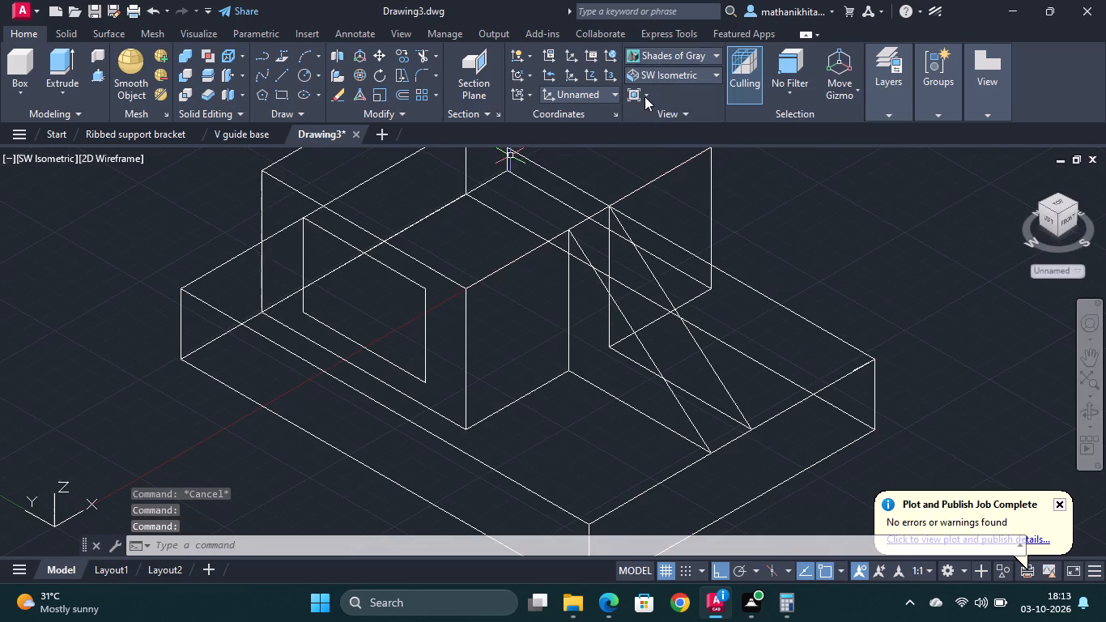
left_click(401, 274)
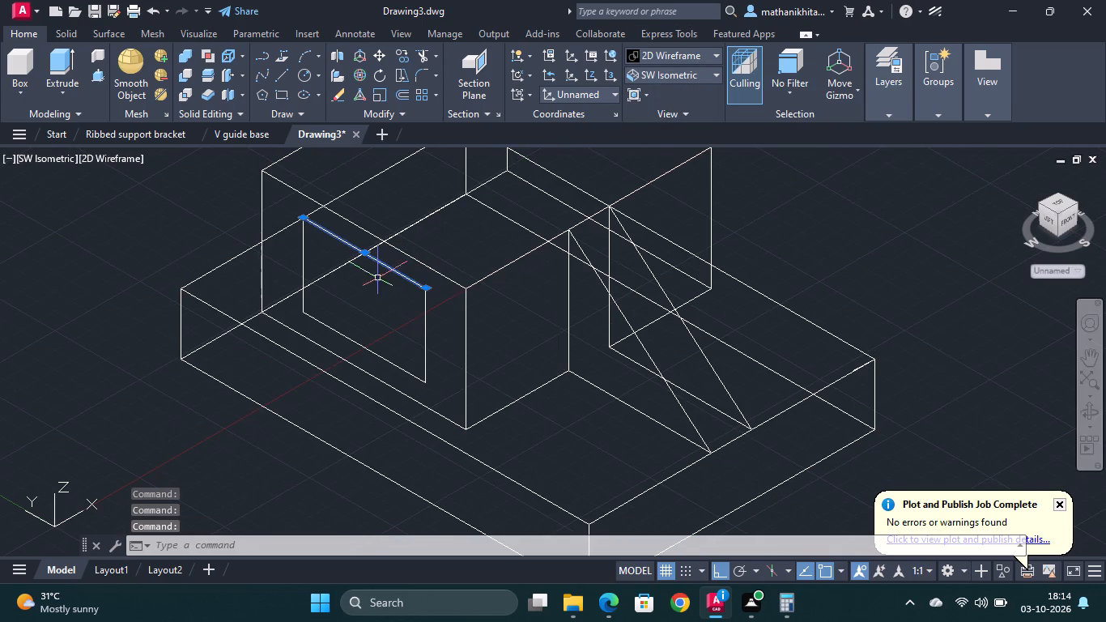
left_click(302, 262)
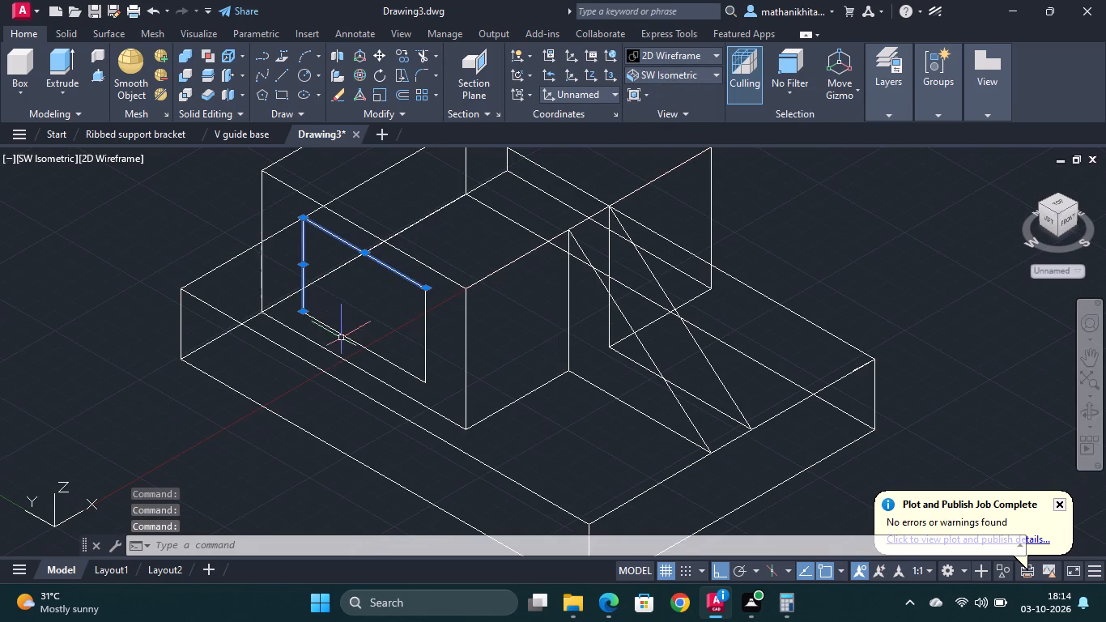
left_click(345, 336)
left_click(425, 344)
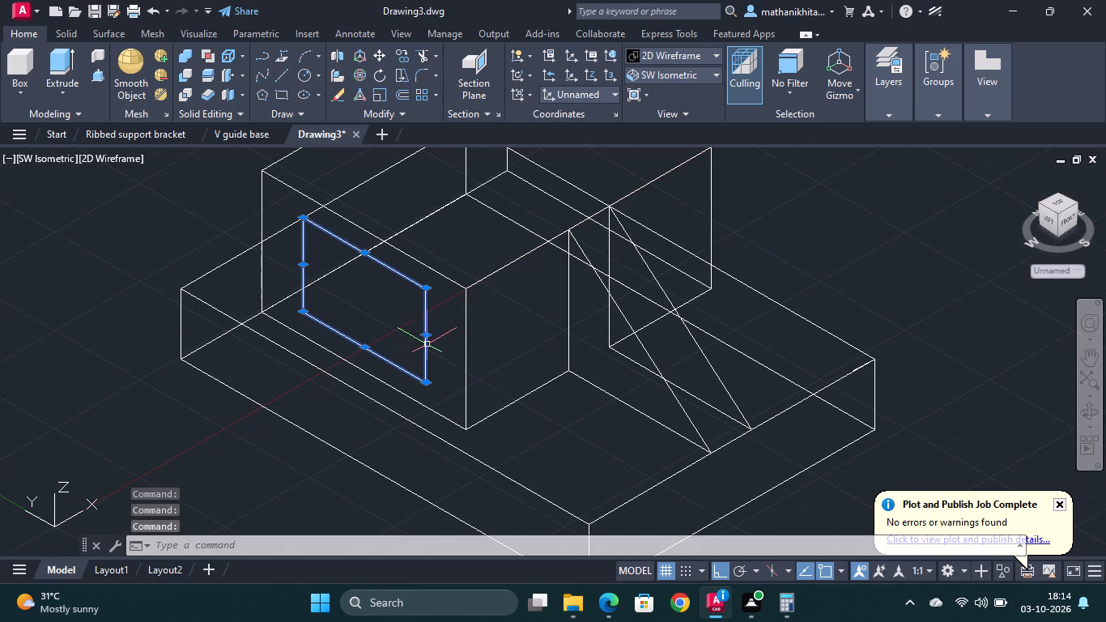
type("j")
key("space")
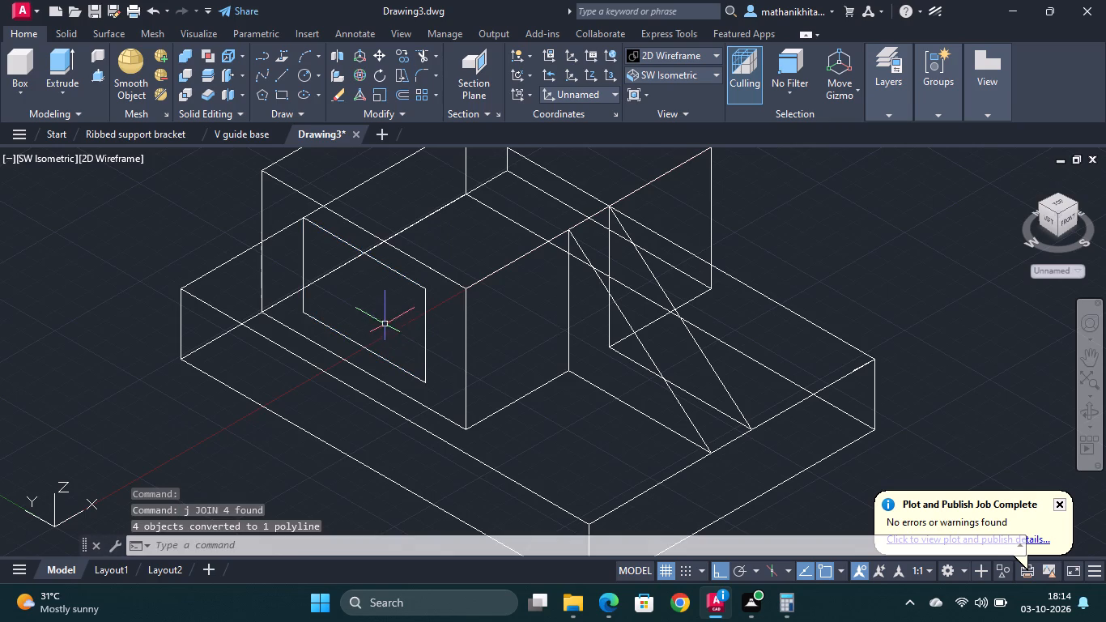
left_click(385, 316)
key("Escape")
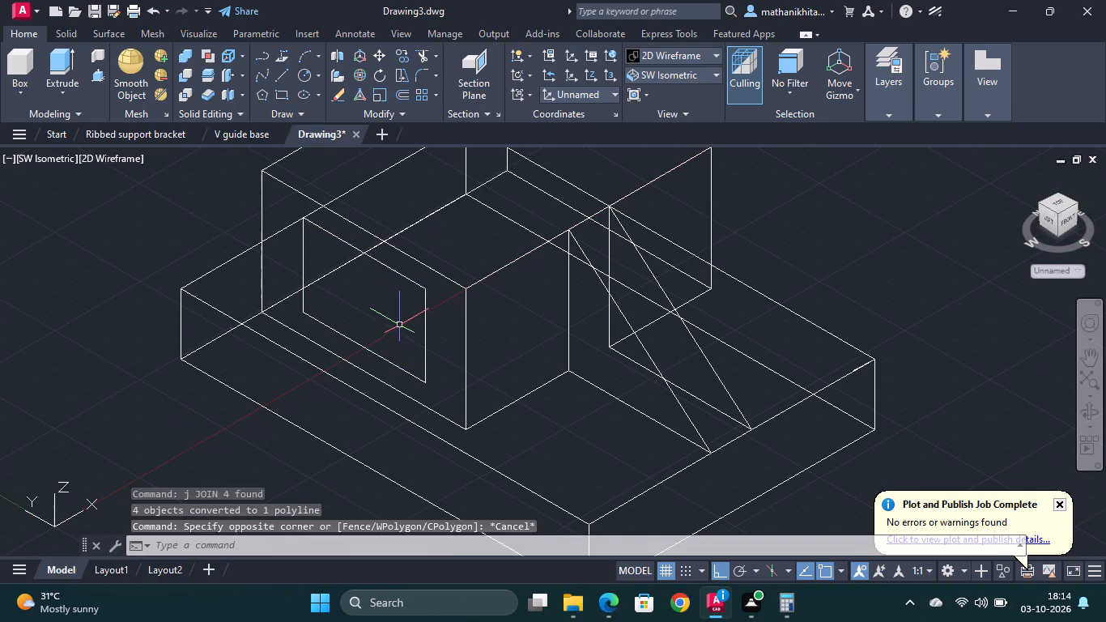
Presspull the rectangle into the block with an extrusion height of -6 to cut a 6 mm deep pocket.
left_click(346, 243)
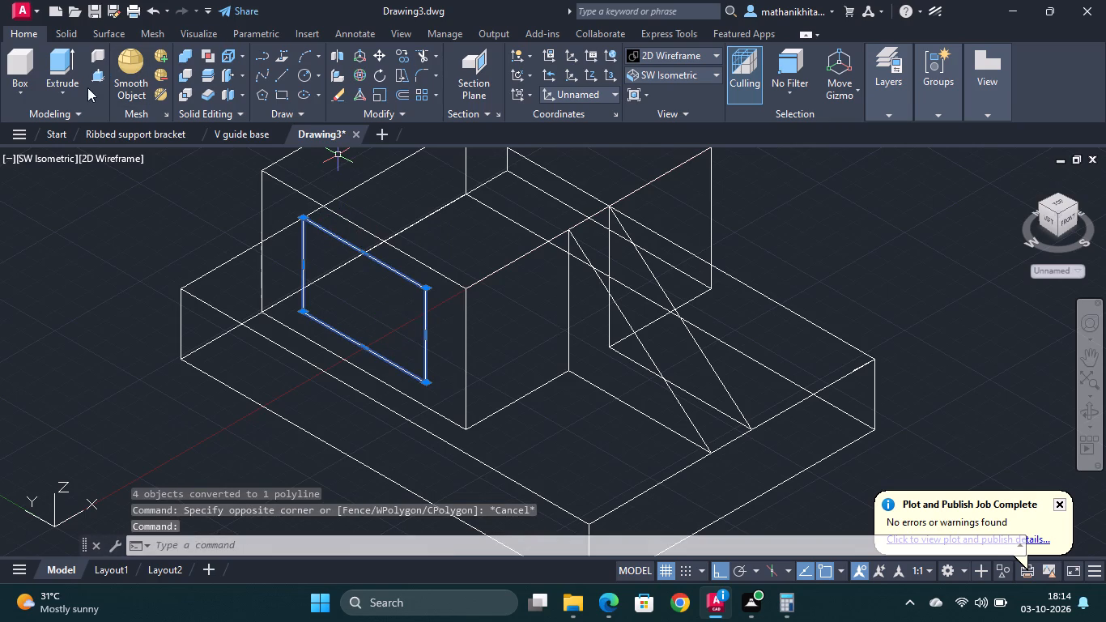
left_click(96, 79)
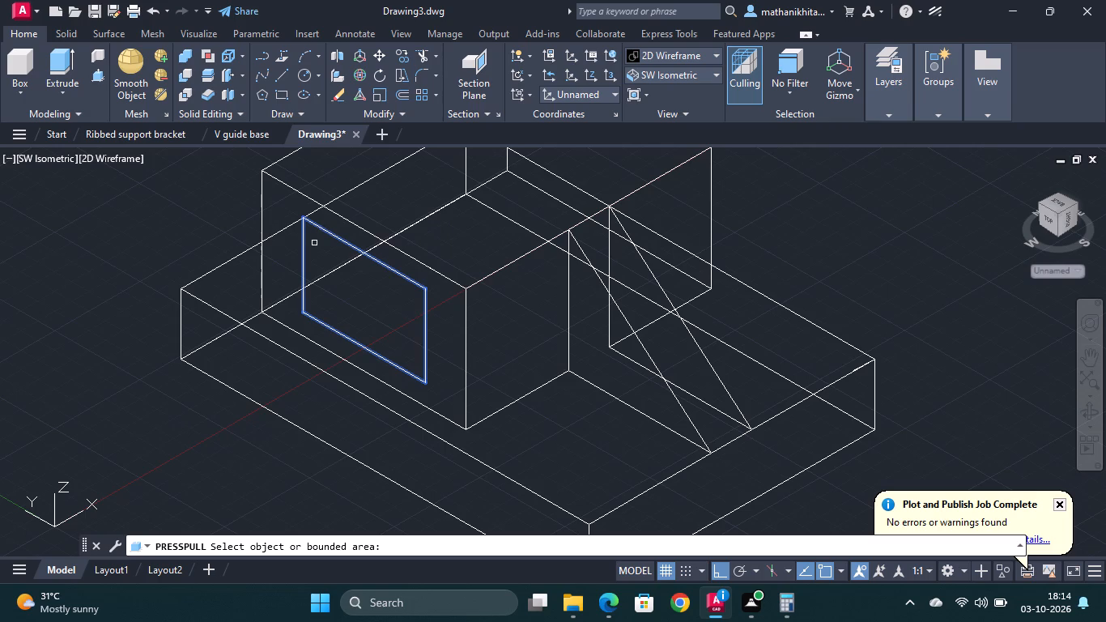
left_click(314, 244)
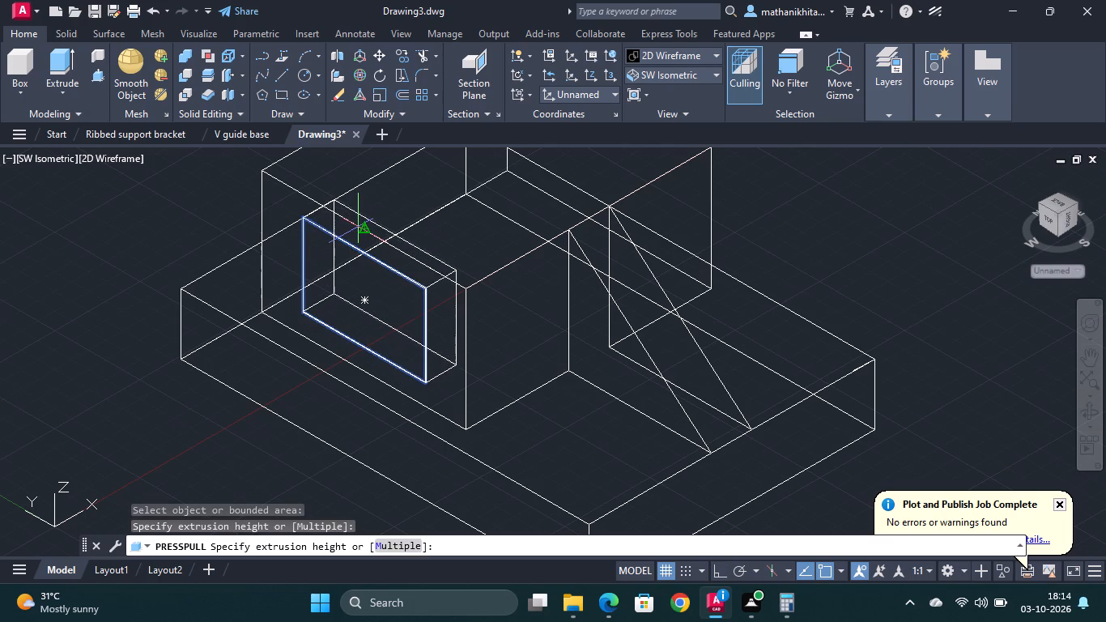
key("minus")
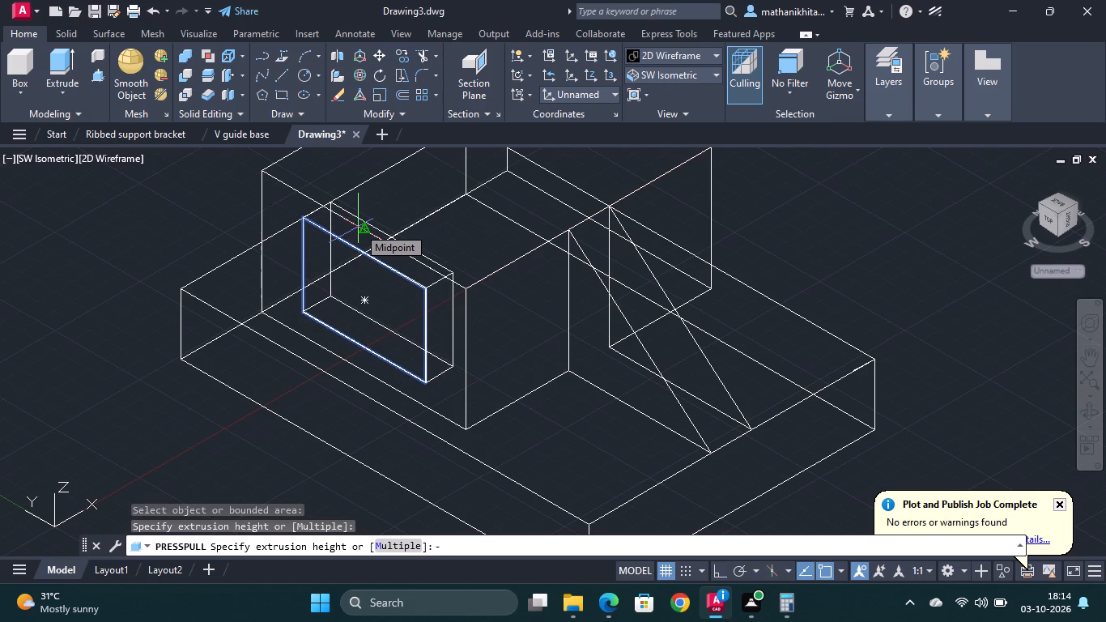
key("6")
key("Return")
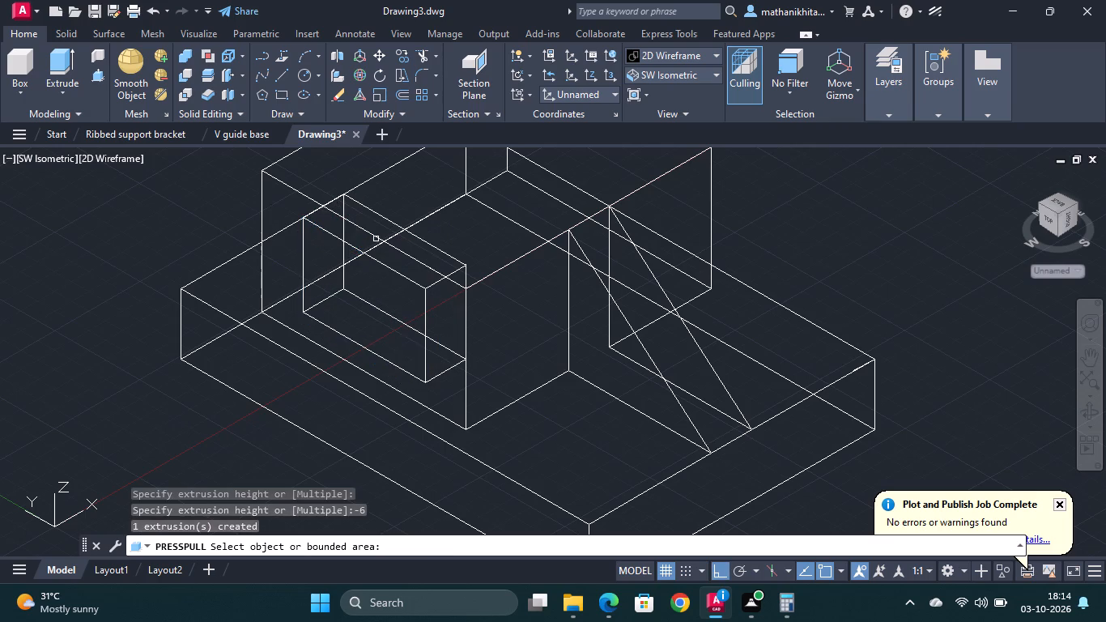
Set the visual style to Shades of Gray.
left_click(672, 53)
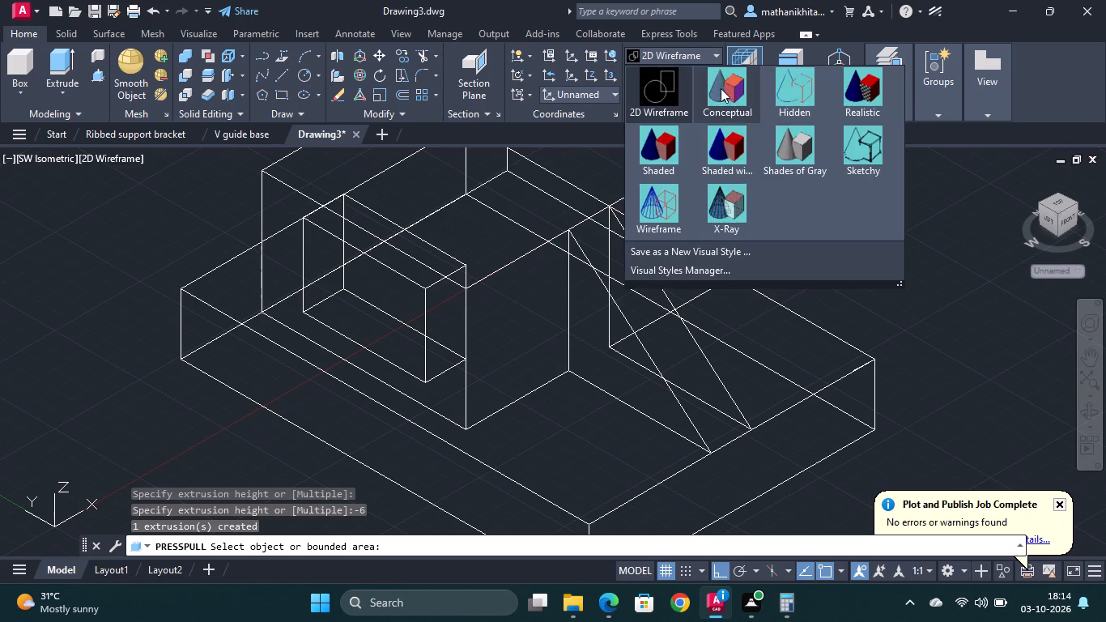
left_click(784, 154)
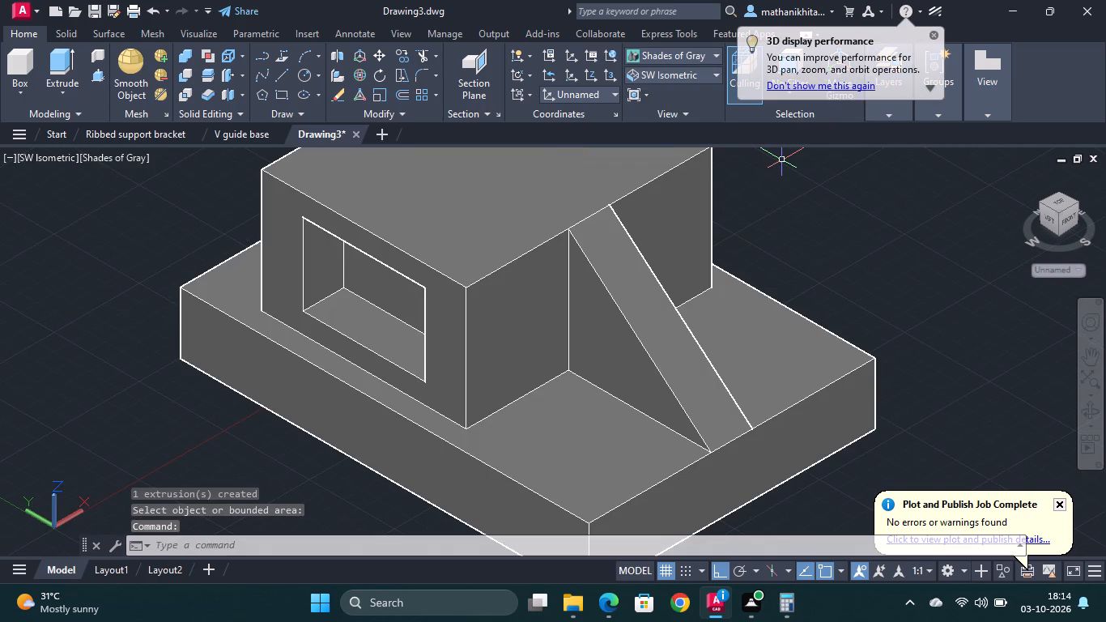
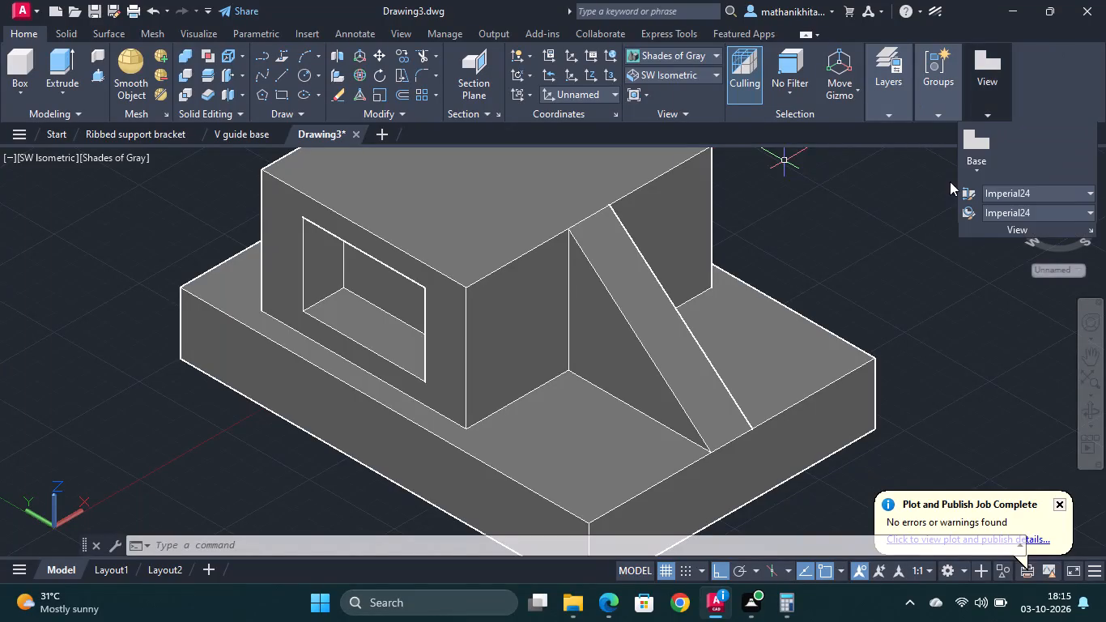
In the 2D Wireframe visual style, copy the pocket rectangle 36 mm along X onto the block's opposite face, with another copy farther out.
scroll(520, 312, "down", 1)
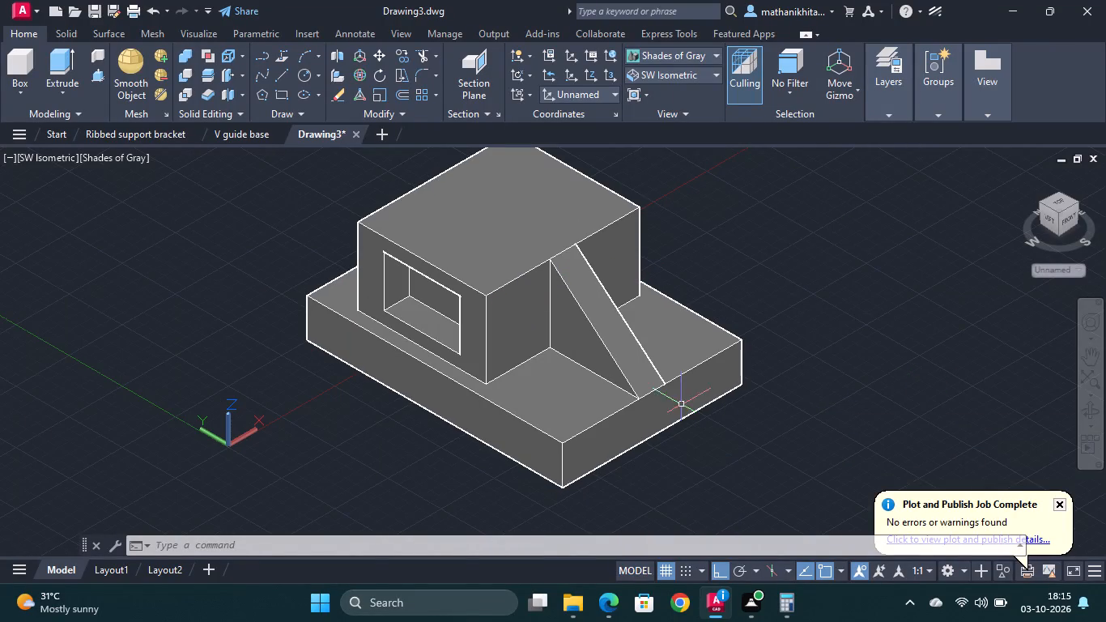
left_click(434, 282)
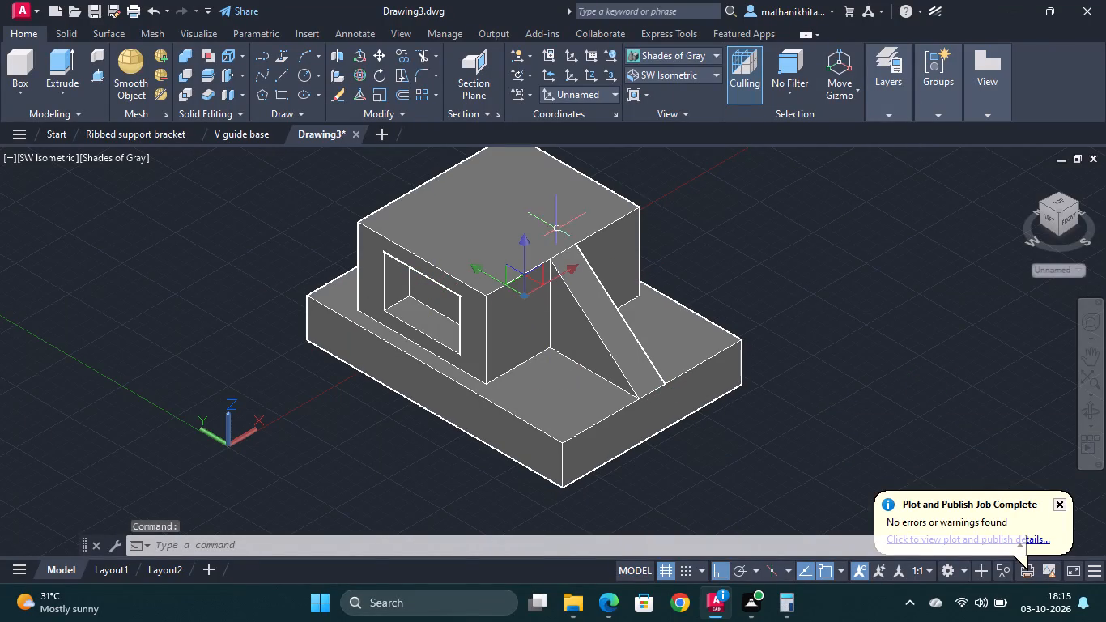
left_click(697, 59)
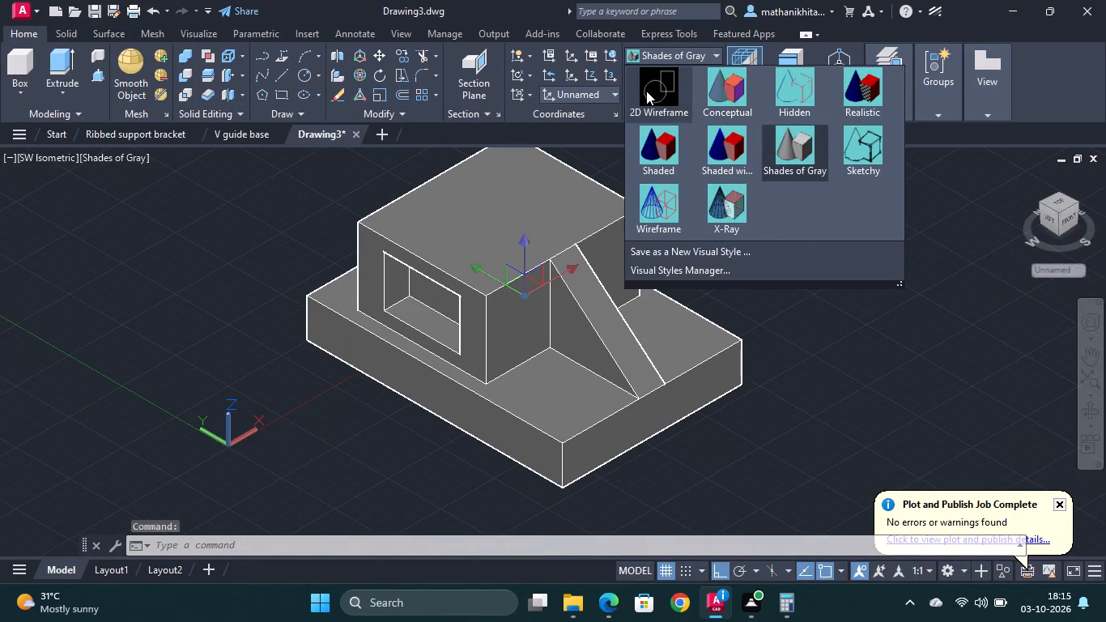
left_click(646, 90)
left_click(452, 292)
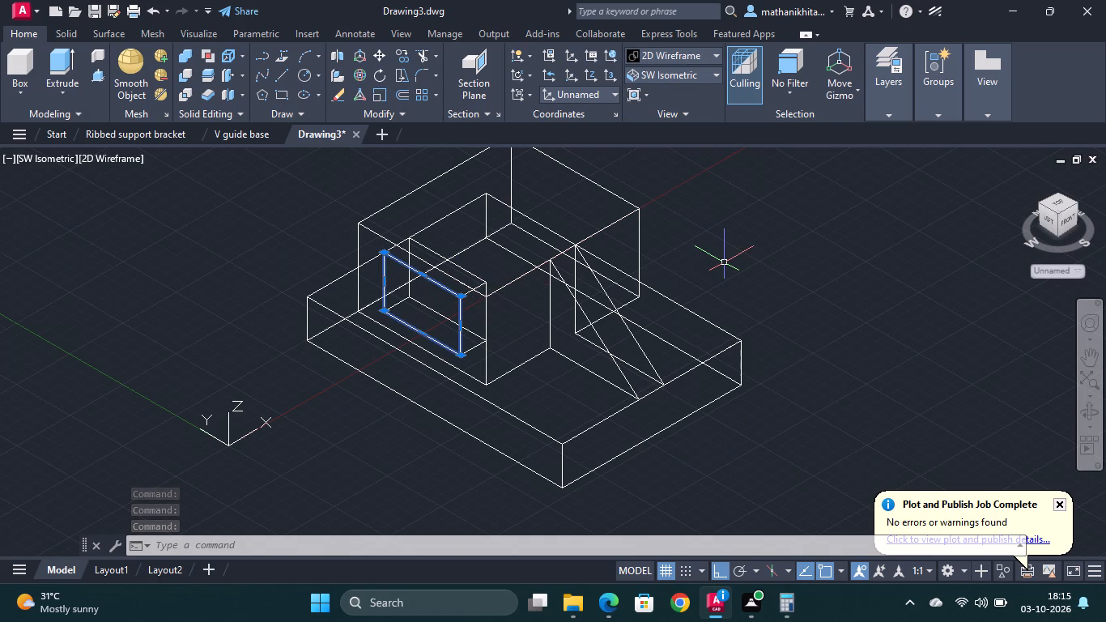
right_click(426, 313)
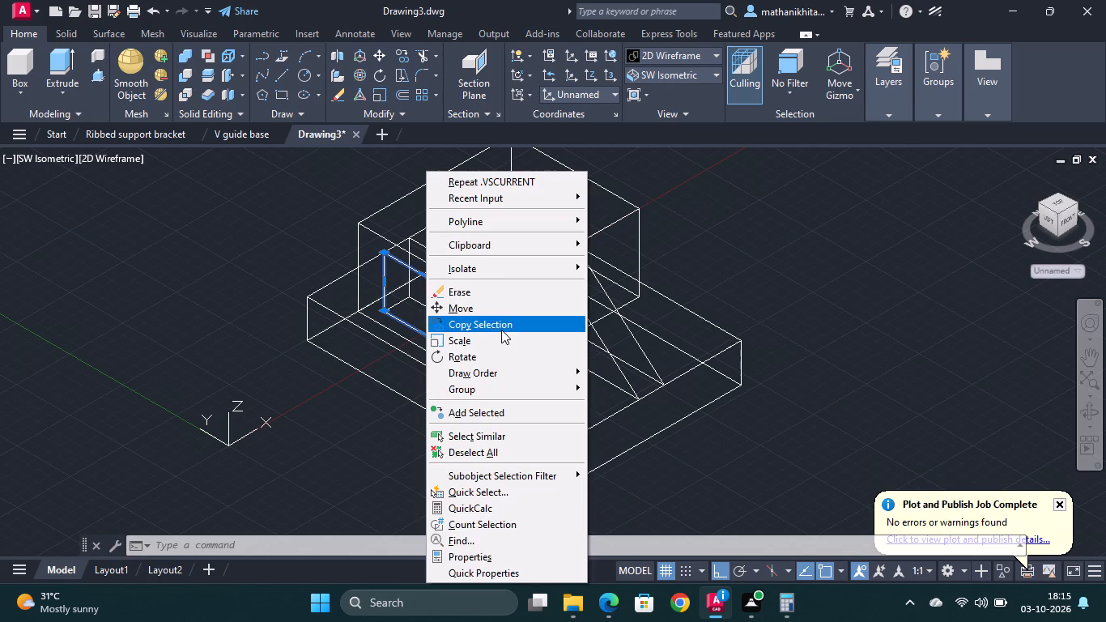
left_click(502, 328)
left_click(424, 304)
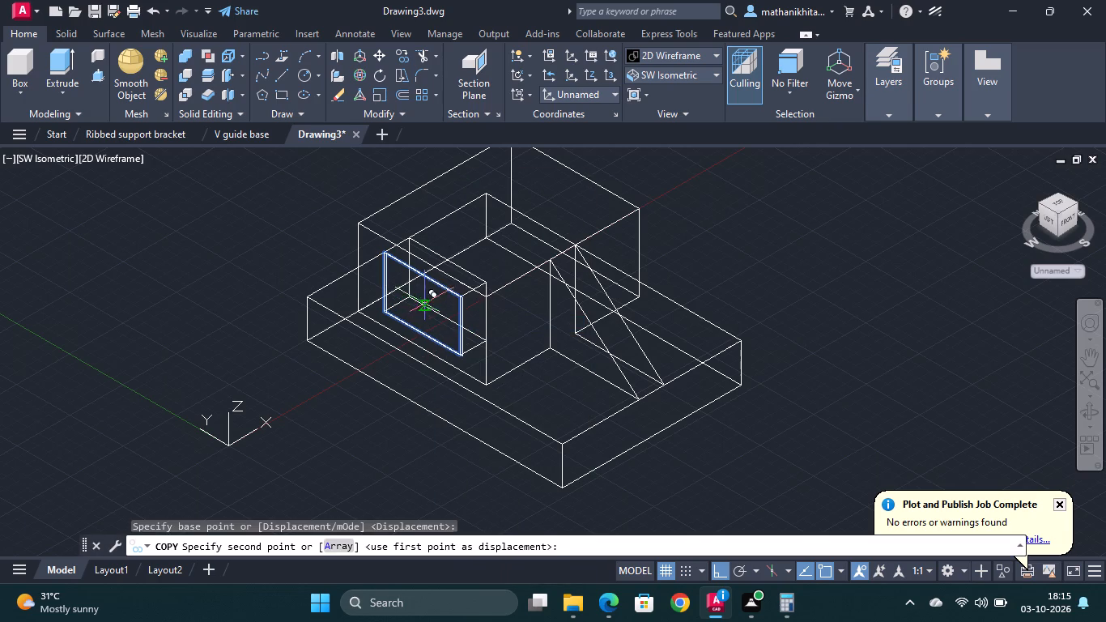
left_click(627, 245)
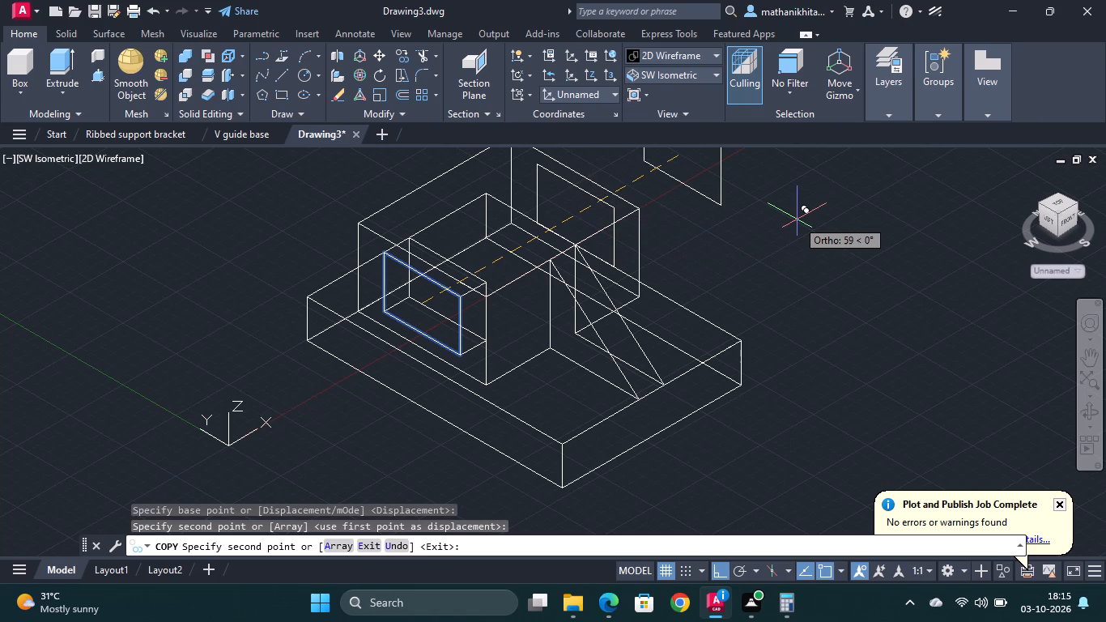
left_click(929, 262)
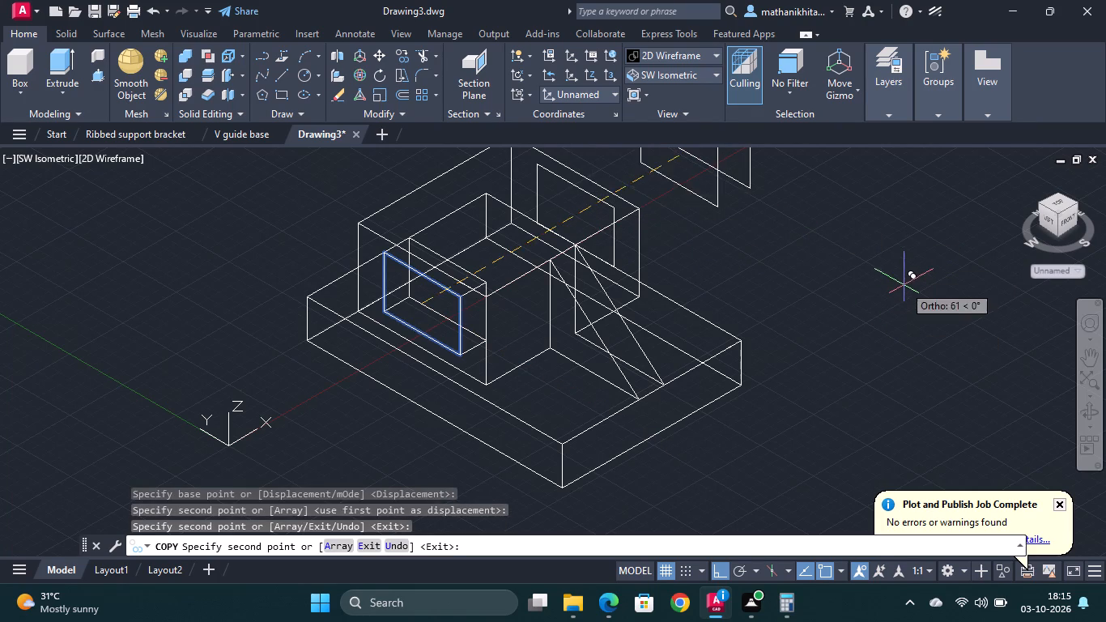
key("Escape")
Set the visual style to Shades of Gray with the copied rectangle on the block's opposite face in view.
left_click(1091, 411)
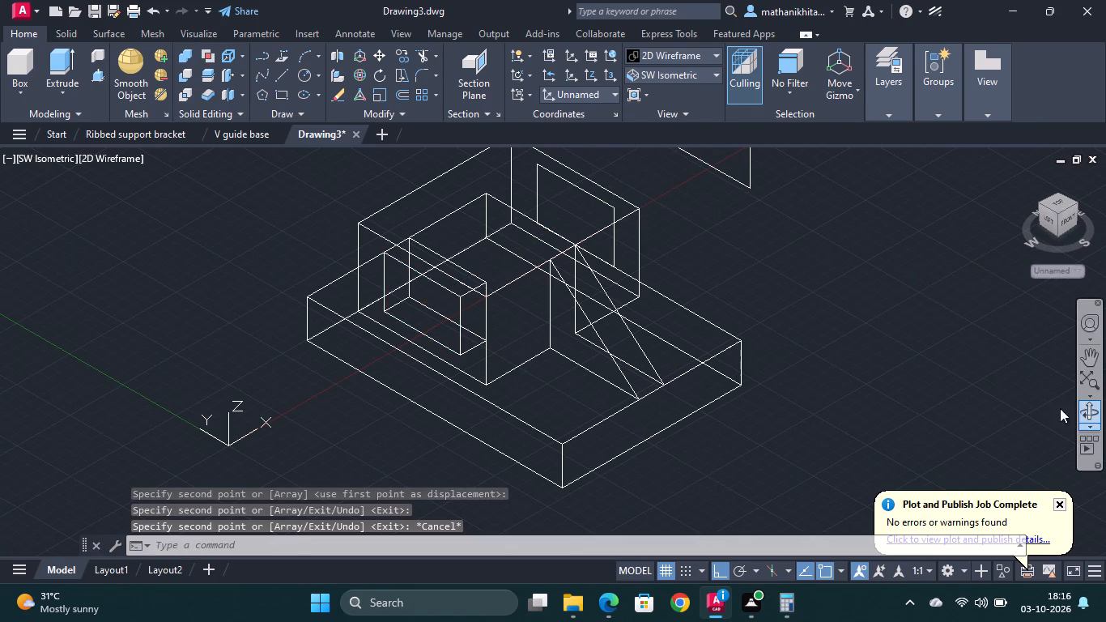
left_click_drag(785, 277, 648, 327)
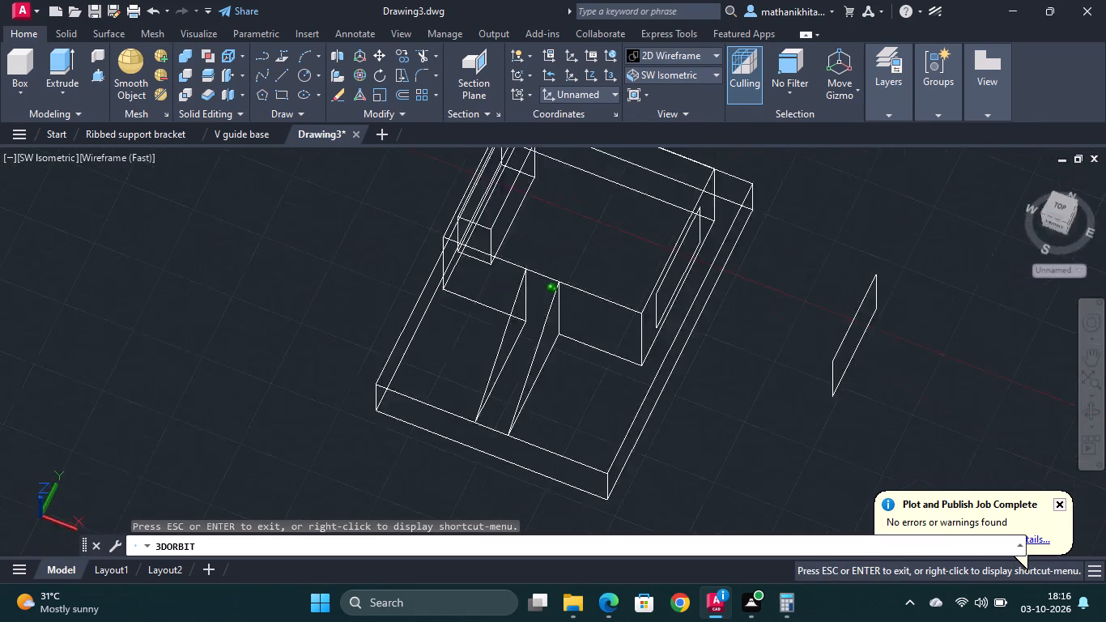
left_click_drag(648, 327, 563, 265)
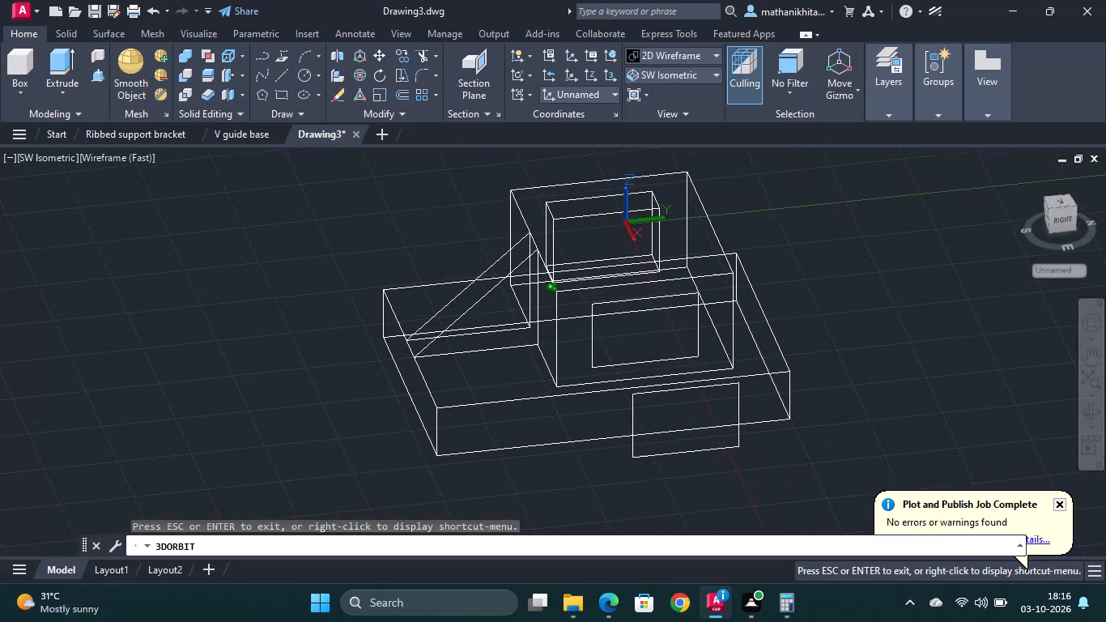
left_click_drag(563, 265, 563, 264)
key("Escape")
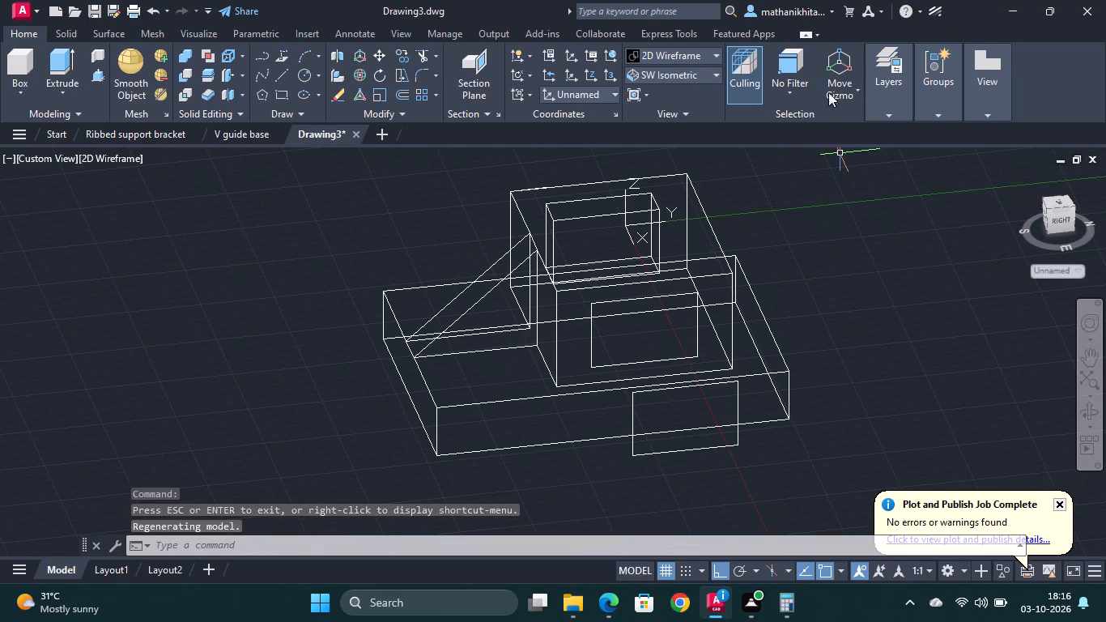
left_click(697, 58)
left_click(785, 152)
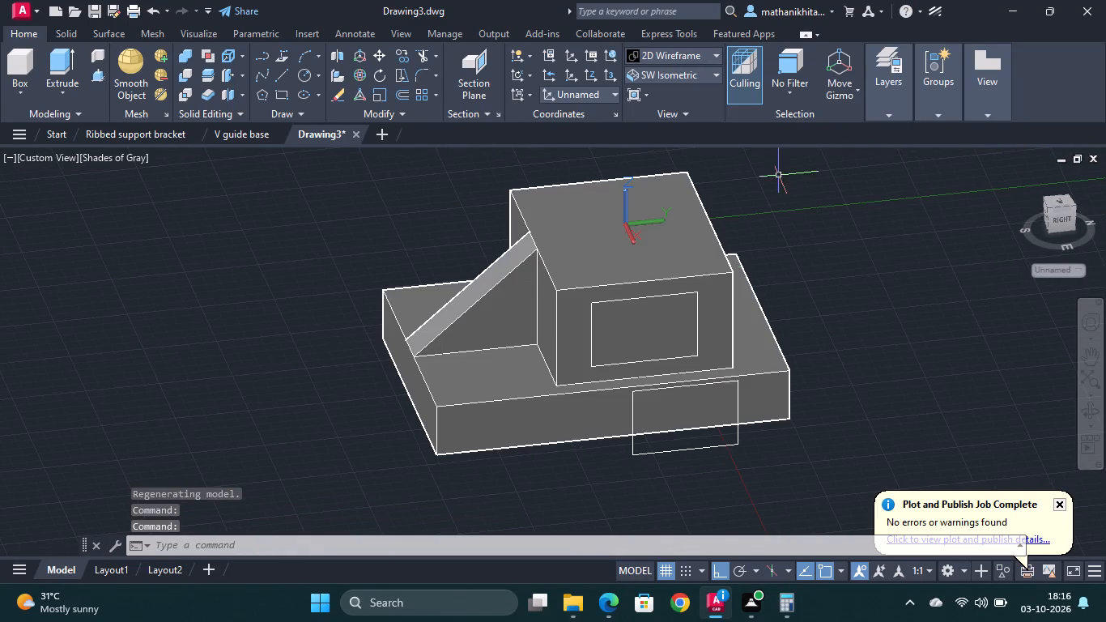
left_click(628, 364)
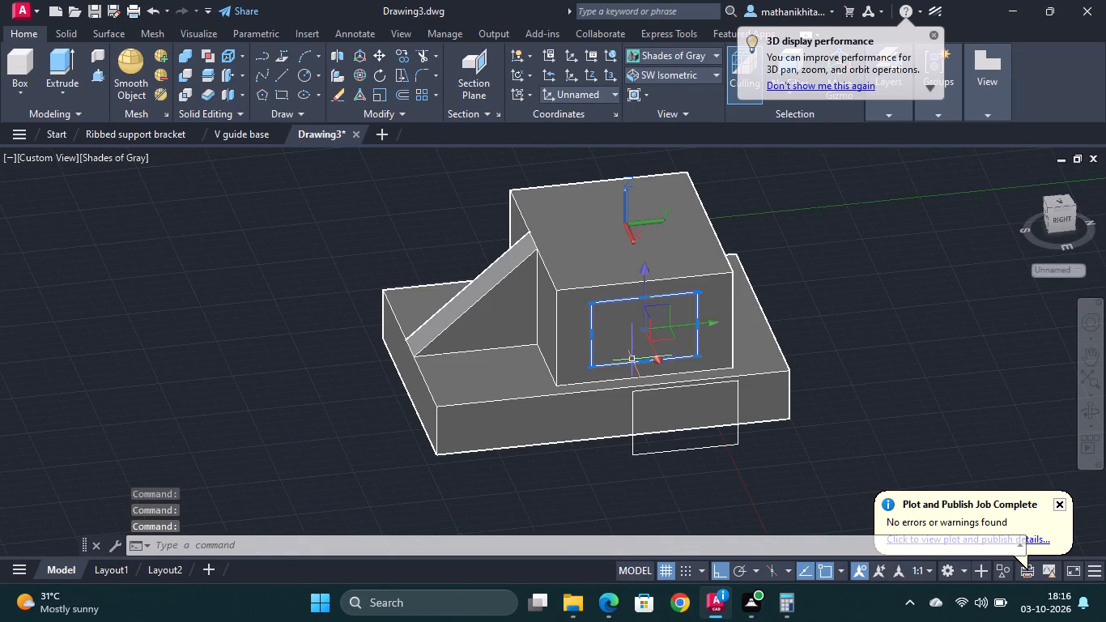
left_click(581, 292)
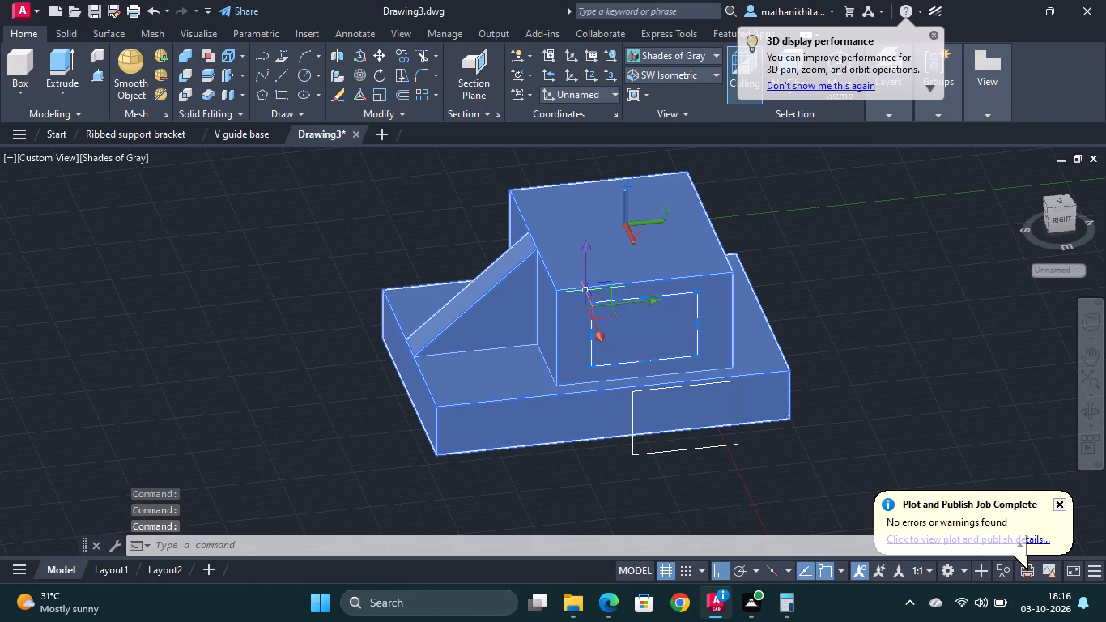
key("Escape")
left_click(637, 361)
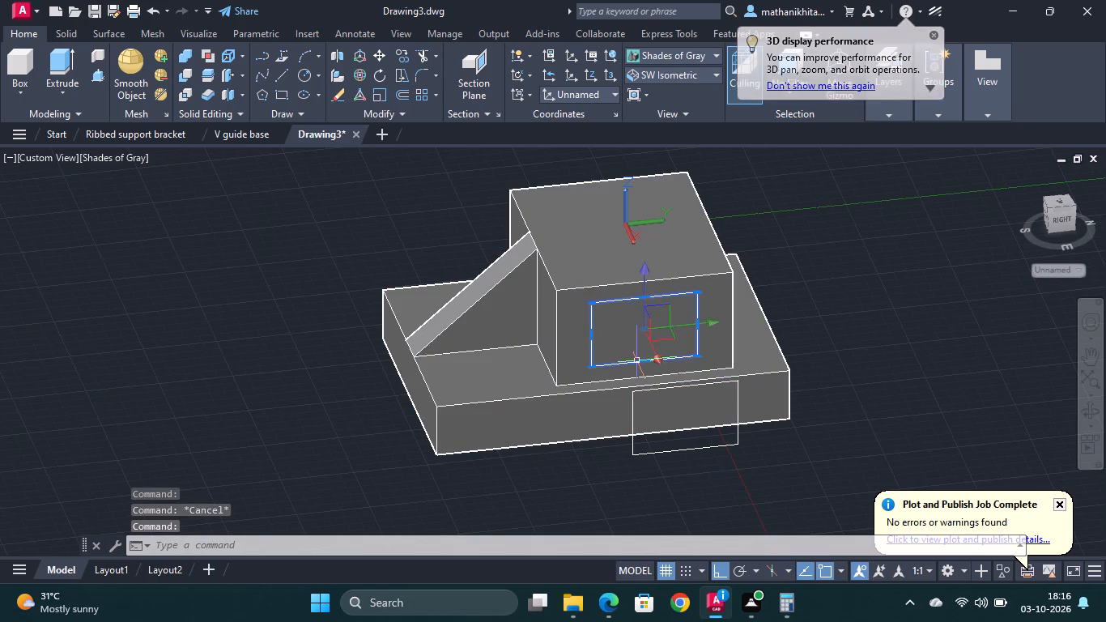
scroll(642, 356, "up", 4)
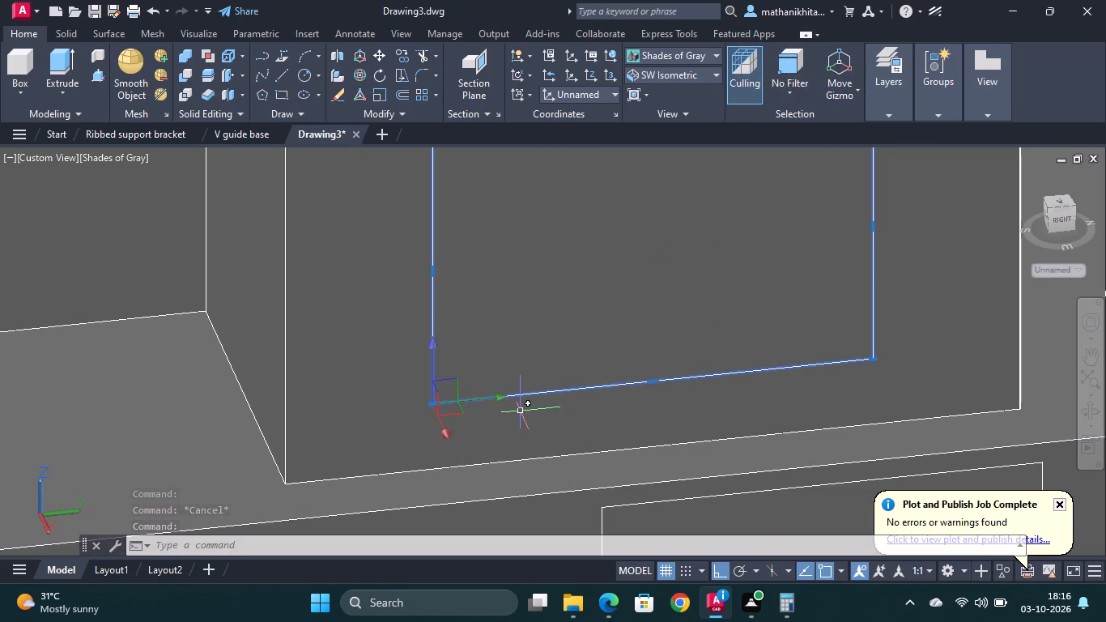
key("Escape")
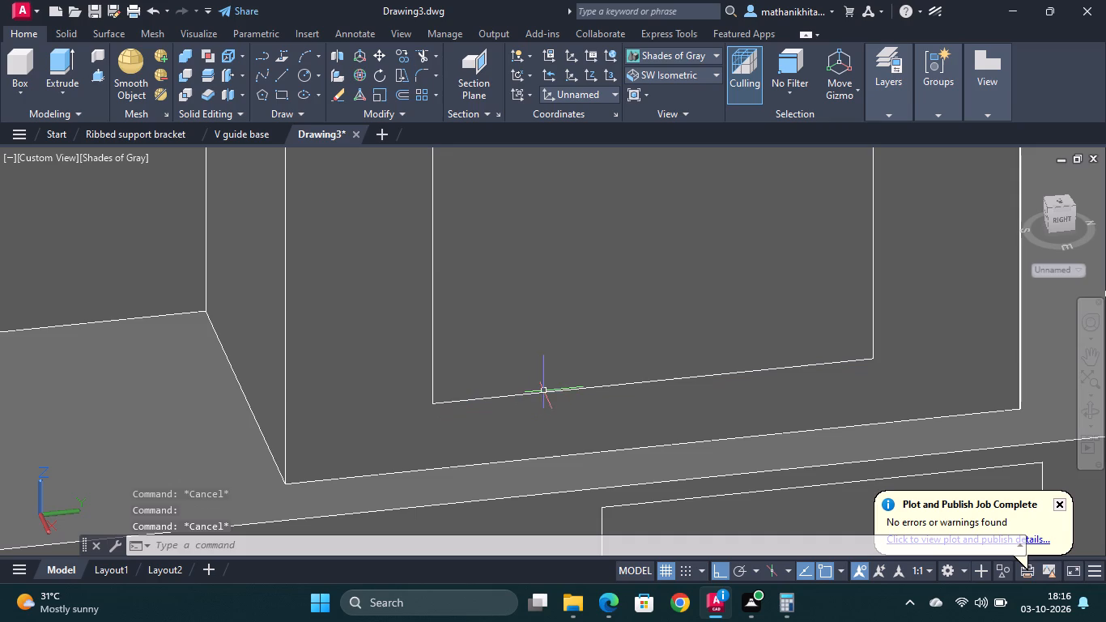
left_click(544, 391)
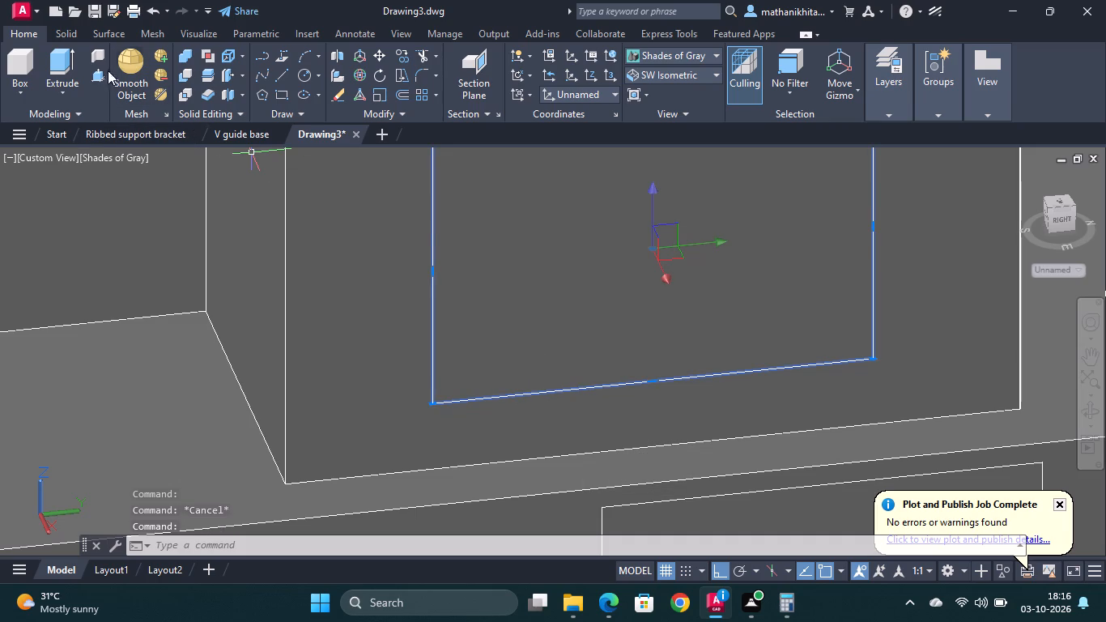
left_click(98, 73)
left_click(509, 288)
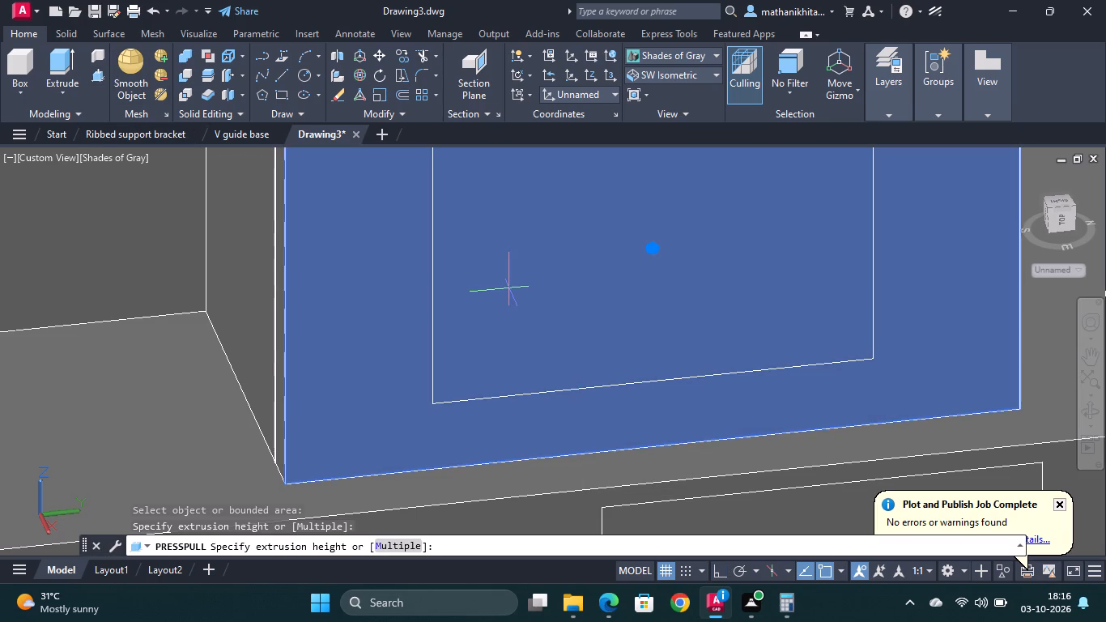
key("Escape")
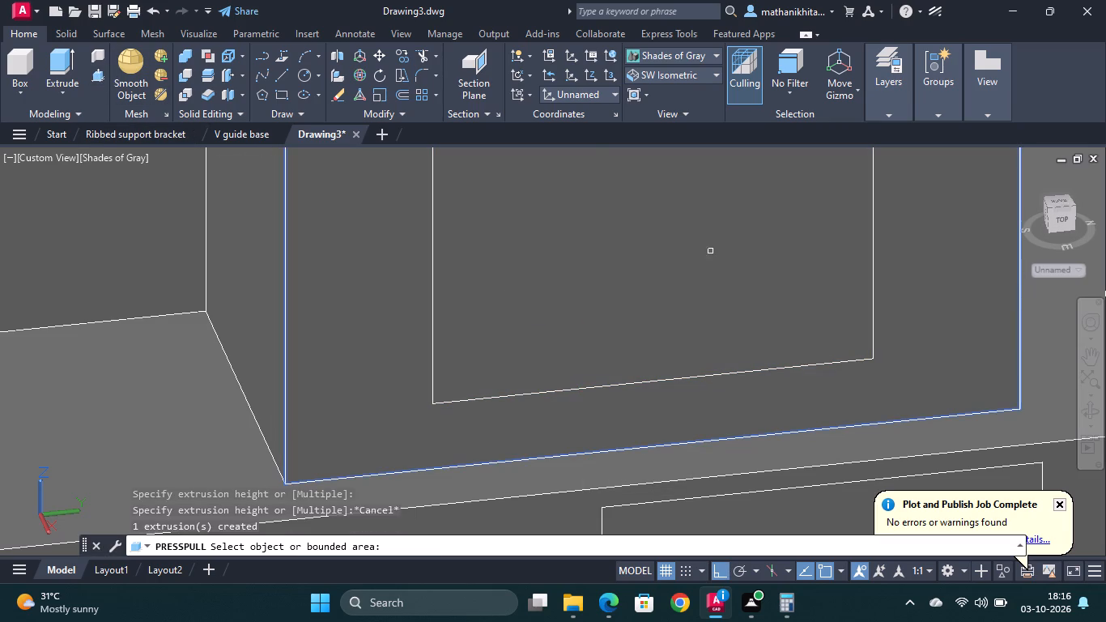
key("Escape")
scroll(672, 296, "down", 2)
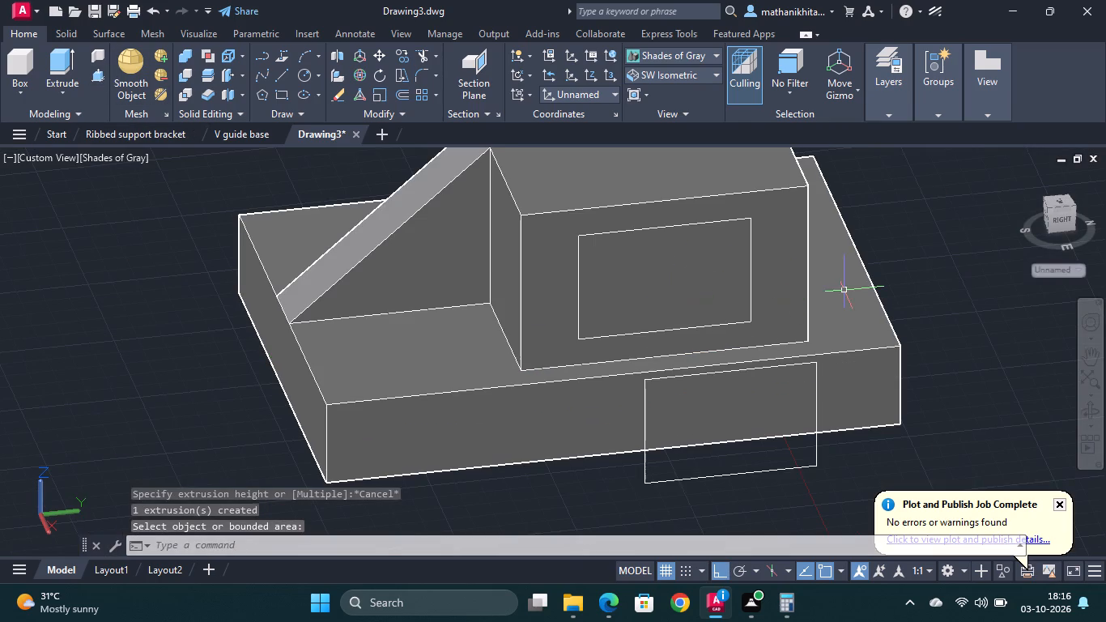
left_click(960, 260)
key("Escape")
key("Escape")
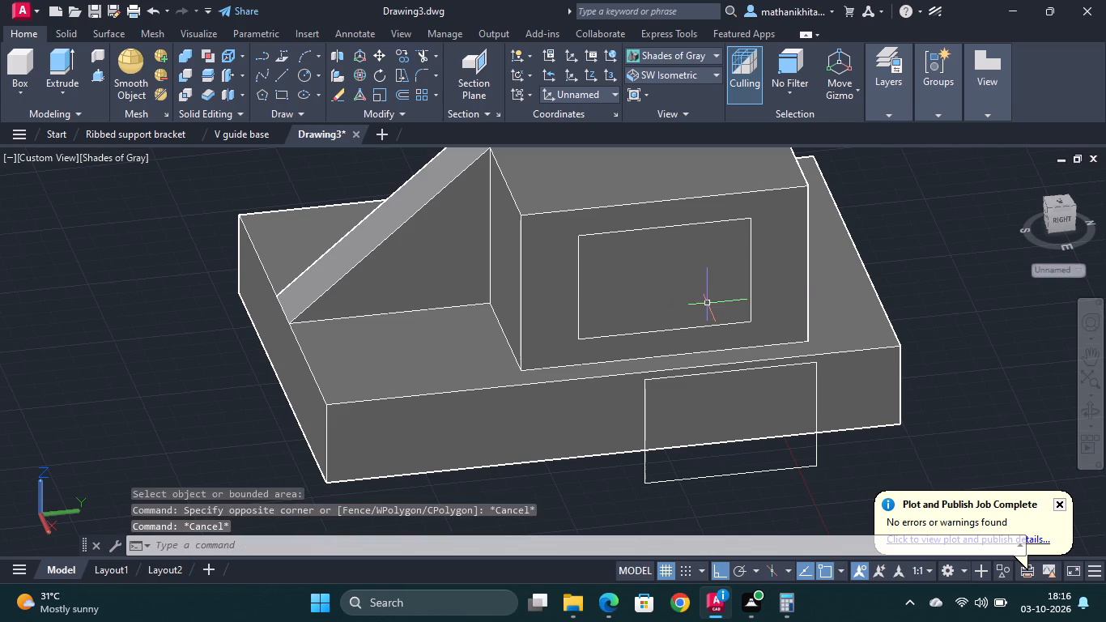
Presspull the copied rectangle on the block's opposite face into the block with an extrusion height of -6.
left_click(96, 75)
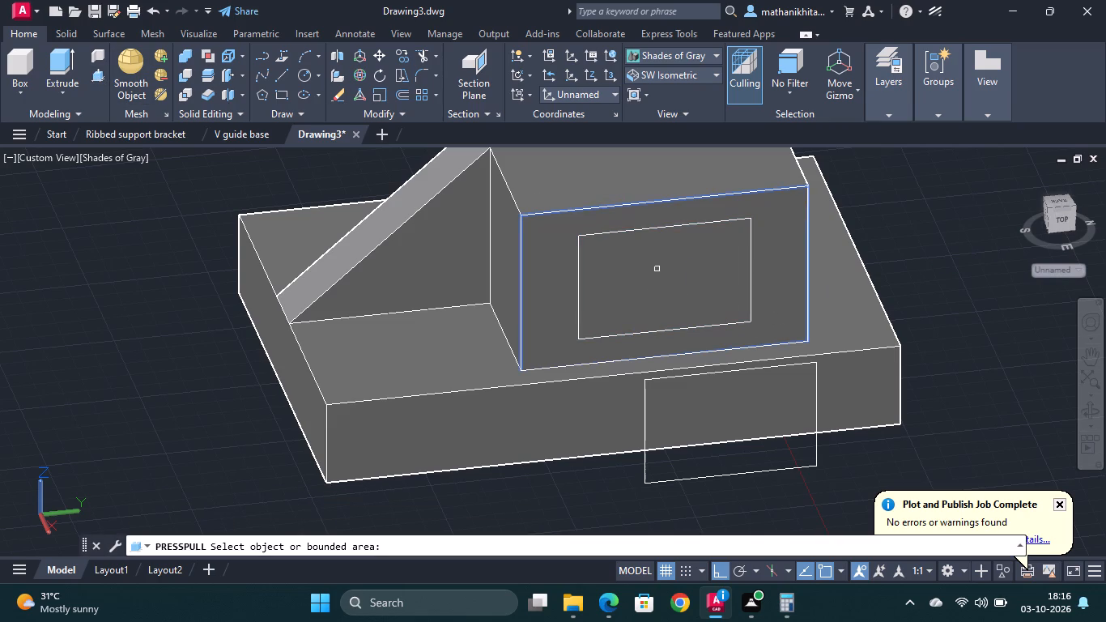
left_click(751, 309)
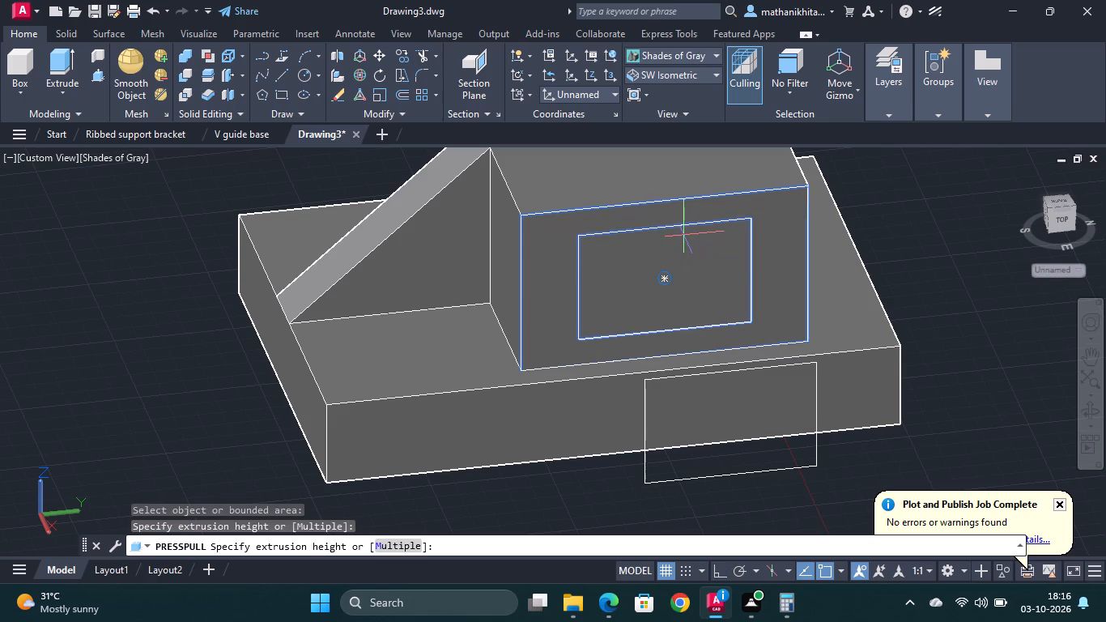
type("-6")
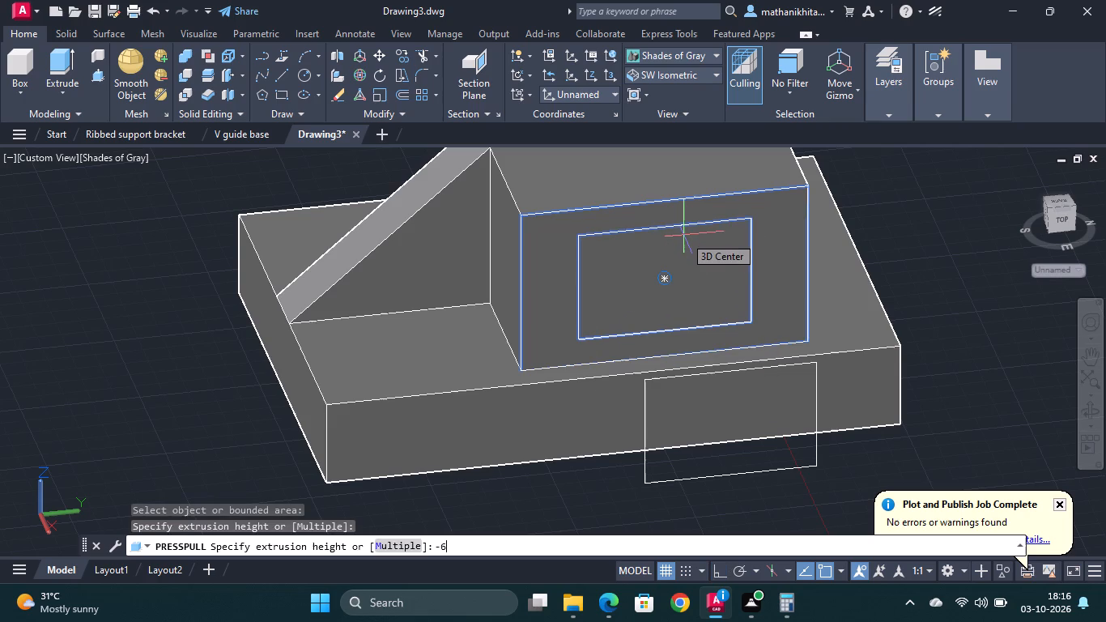
key("Return")
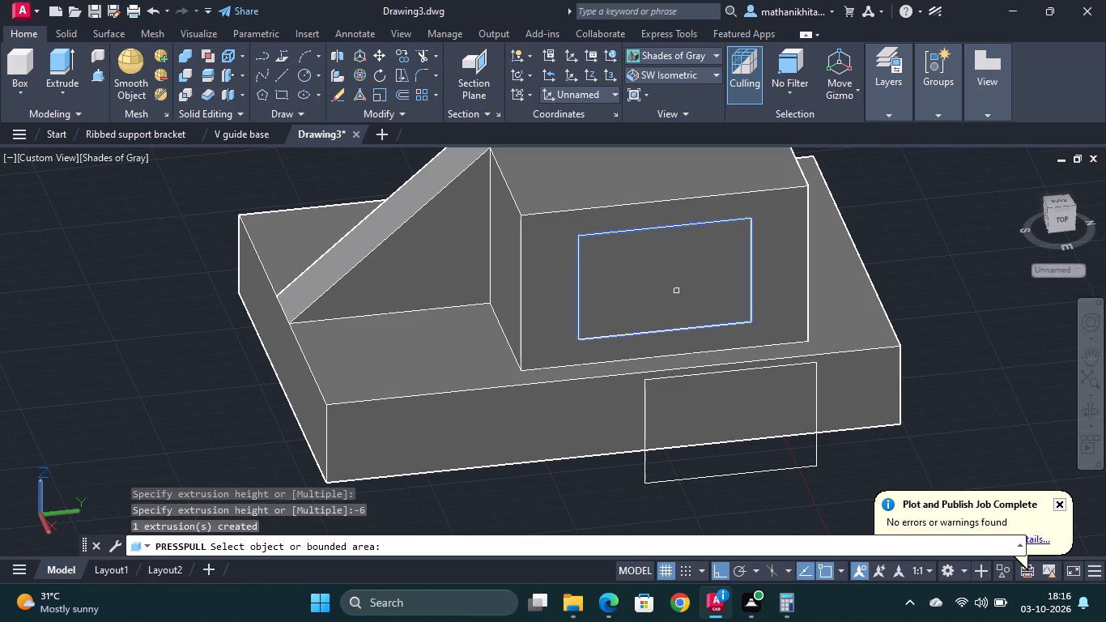
key("Escape")
left_click(673, 60)
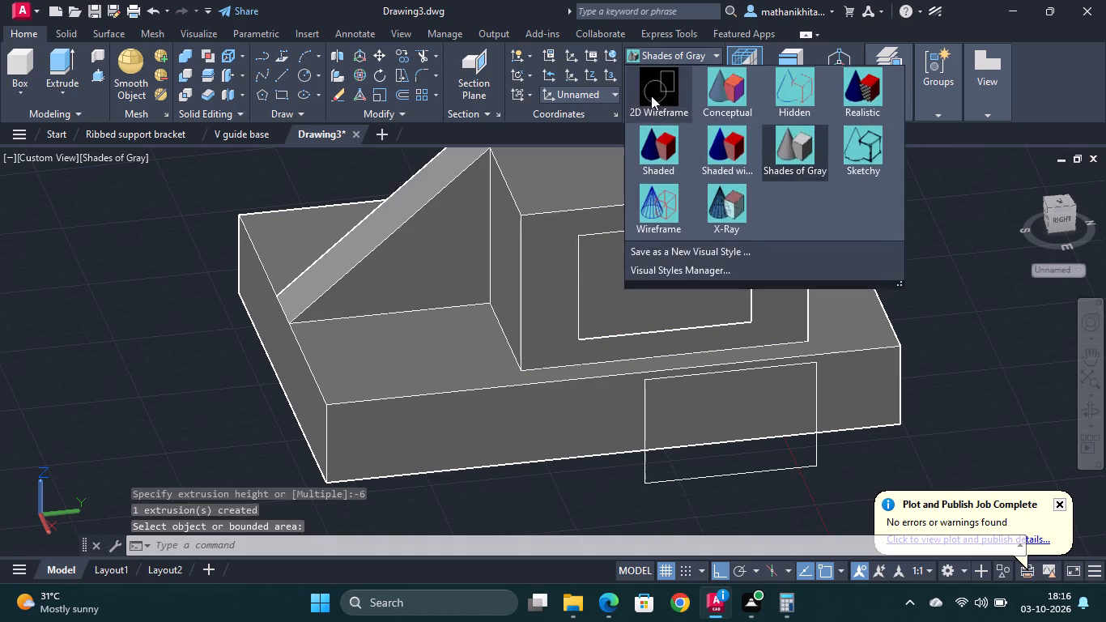
left_click(651, 100)
left_click(670, 58)
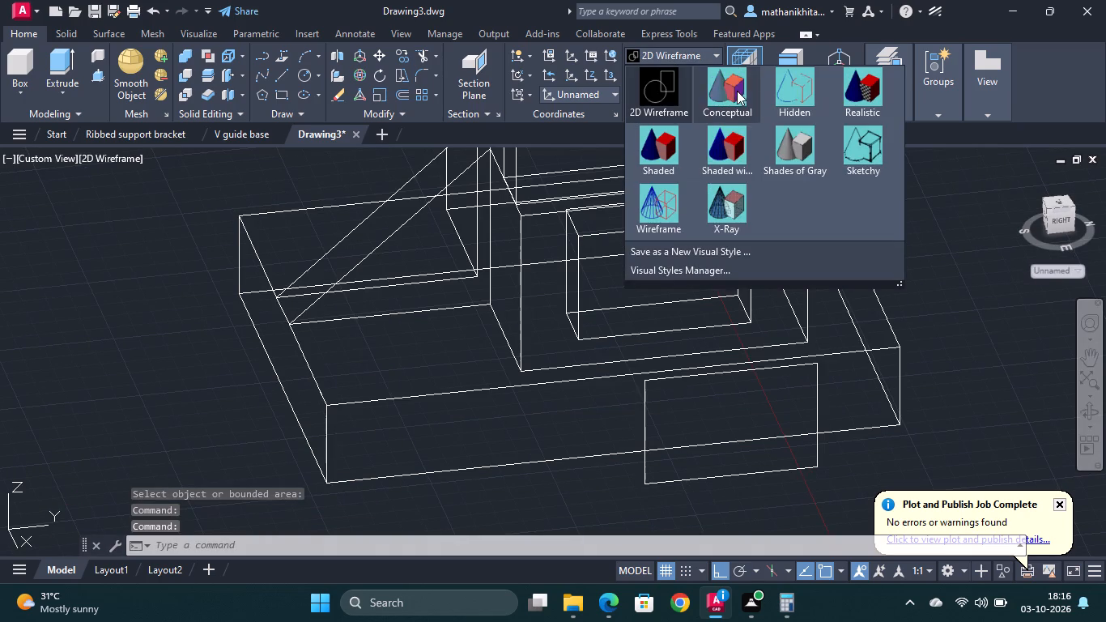
left_click(774, 141)
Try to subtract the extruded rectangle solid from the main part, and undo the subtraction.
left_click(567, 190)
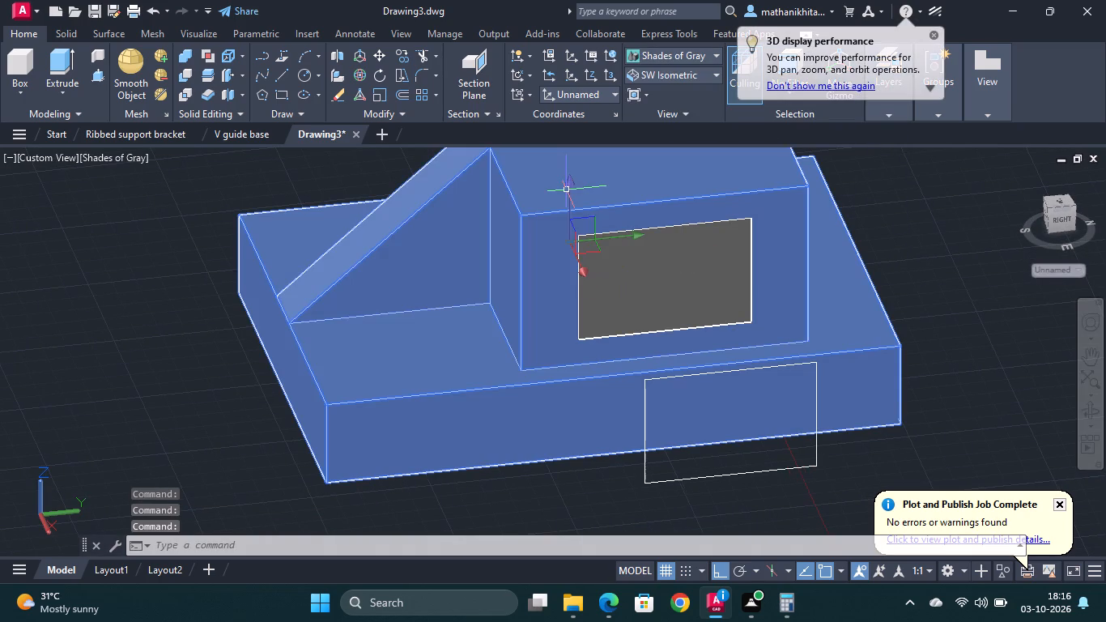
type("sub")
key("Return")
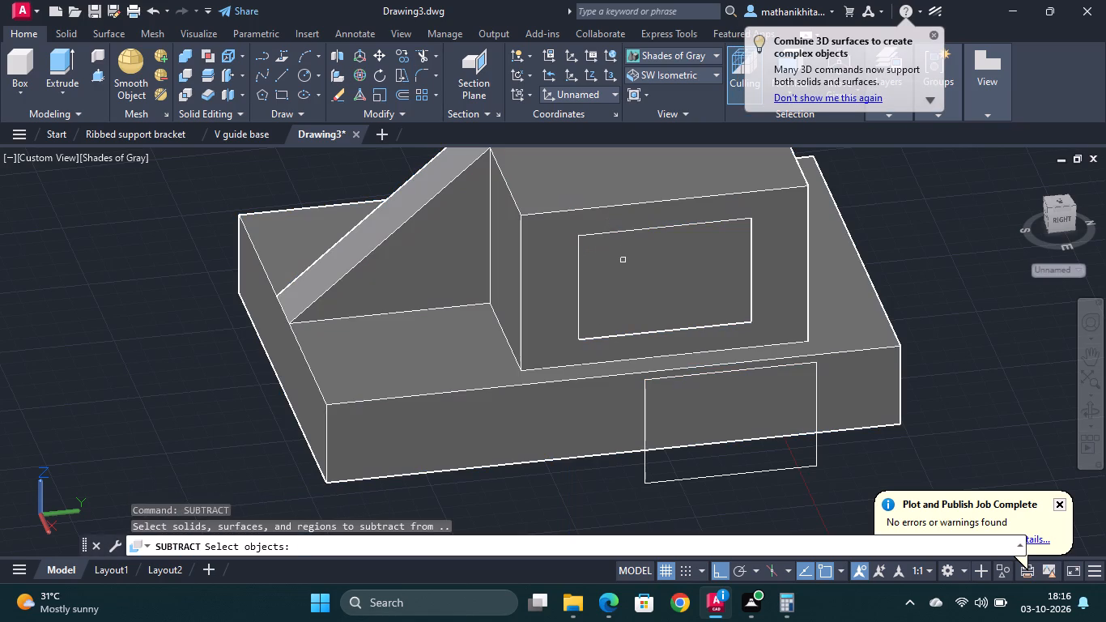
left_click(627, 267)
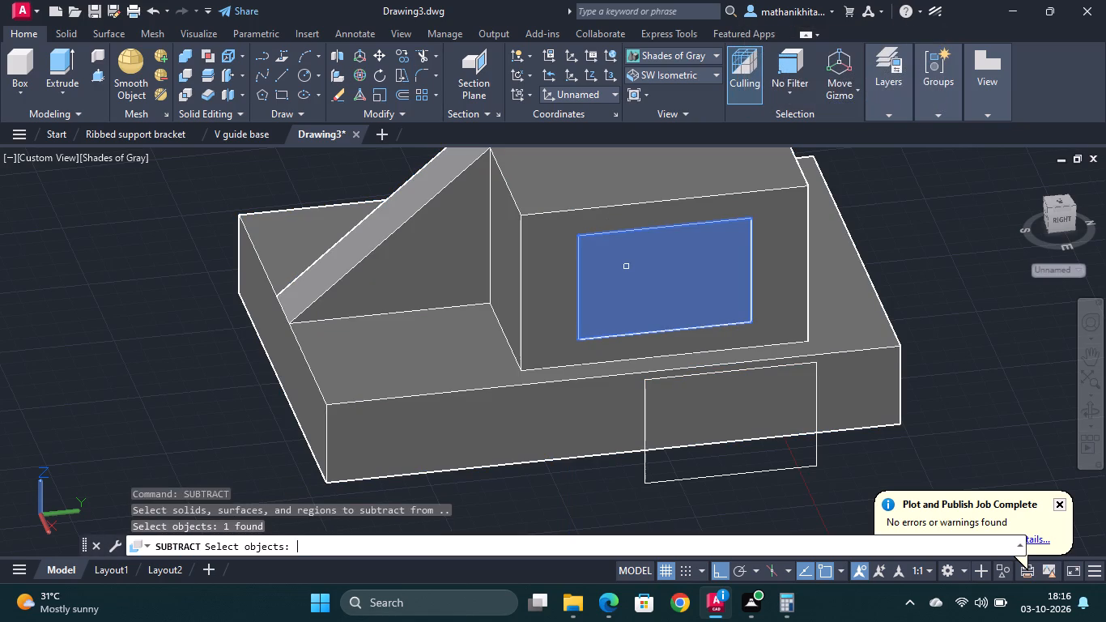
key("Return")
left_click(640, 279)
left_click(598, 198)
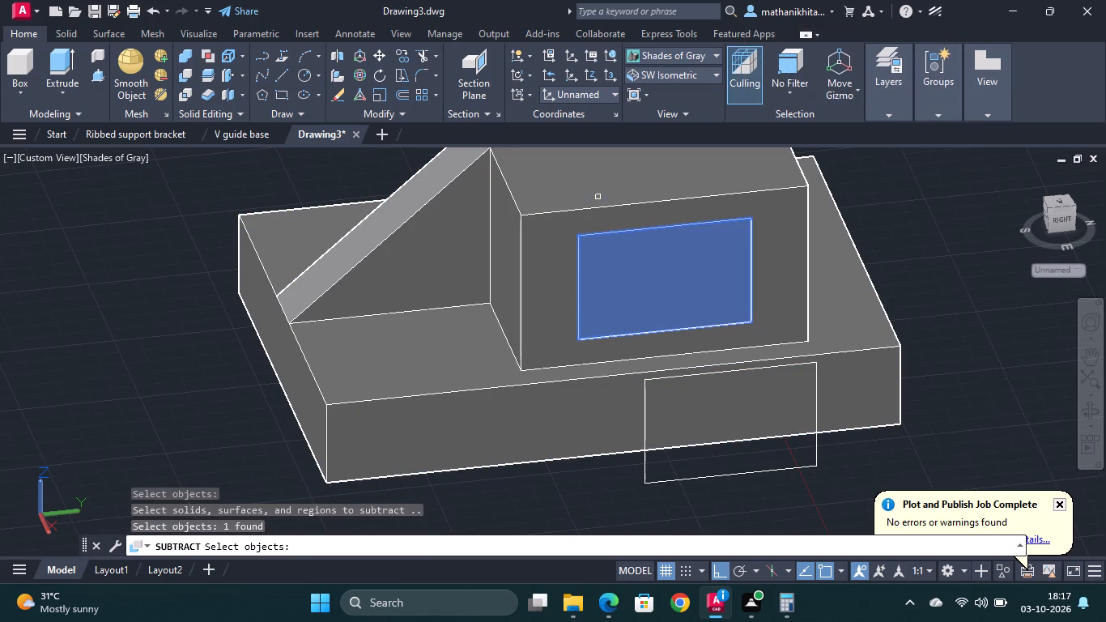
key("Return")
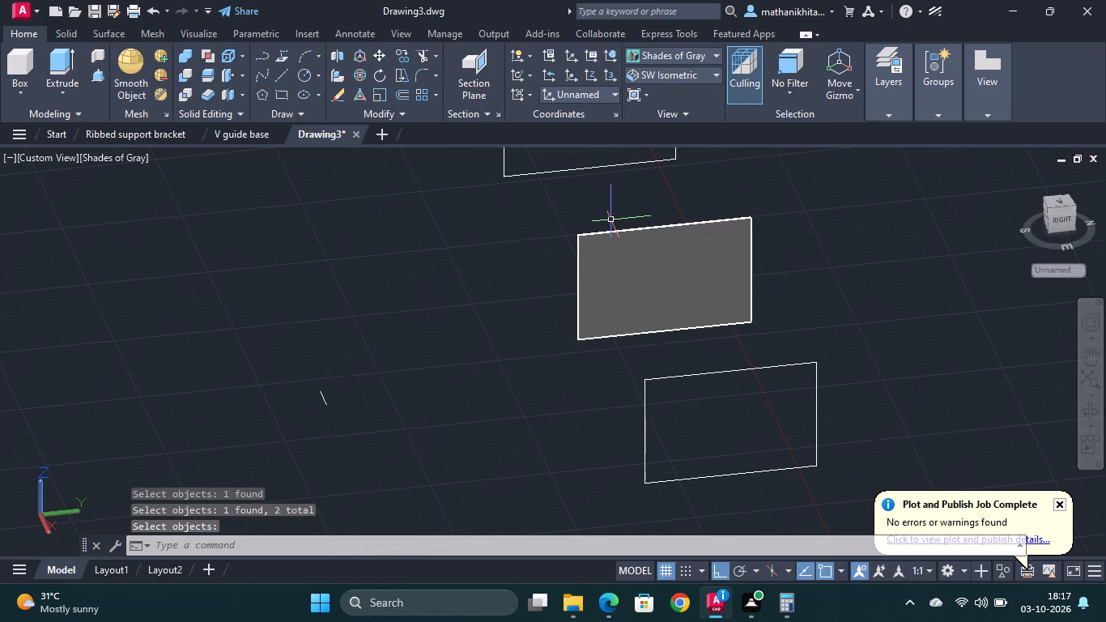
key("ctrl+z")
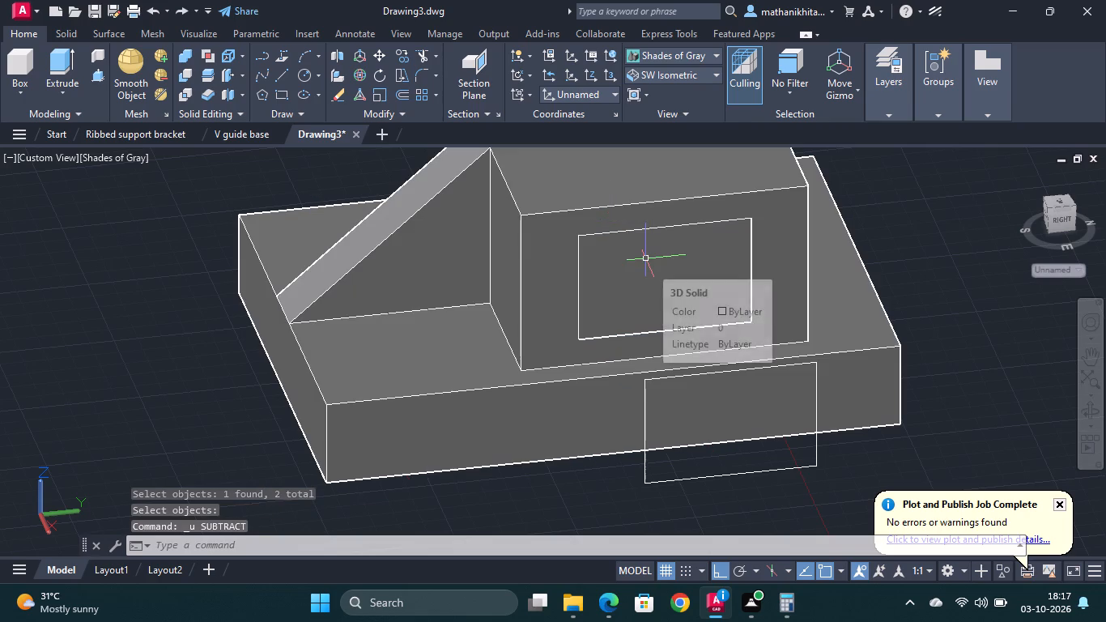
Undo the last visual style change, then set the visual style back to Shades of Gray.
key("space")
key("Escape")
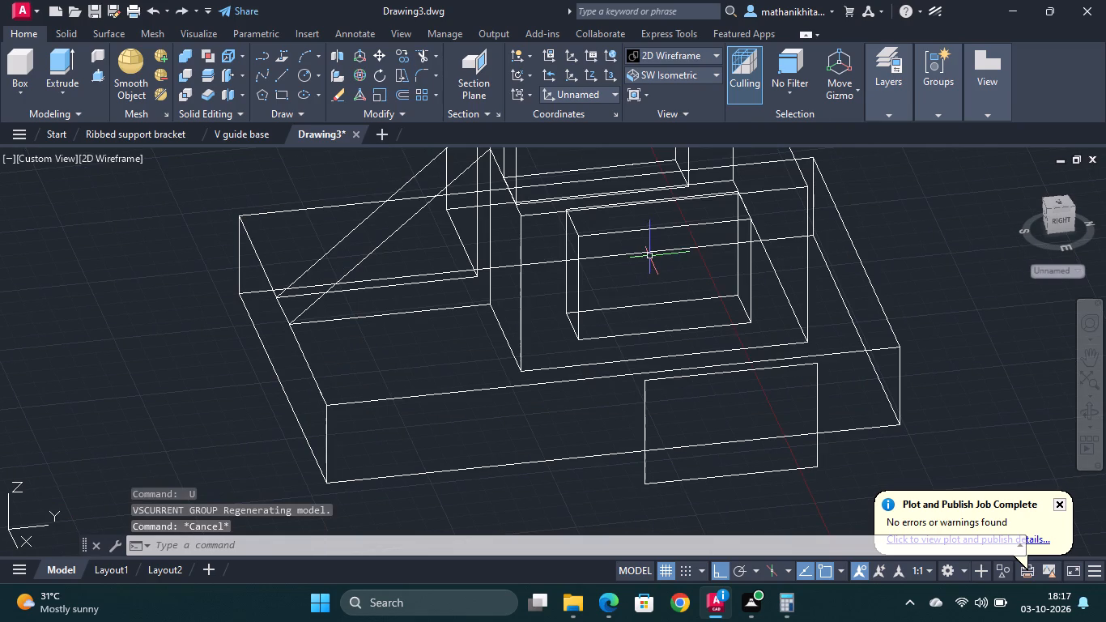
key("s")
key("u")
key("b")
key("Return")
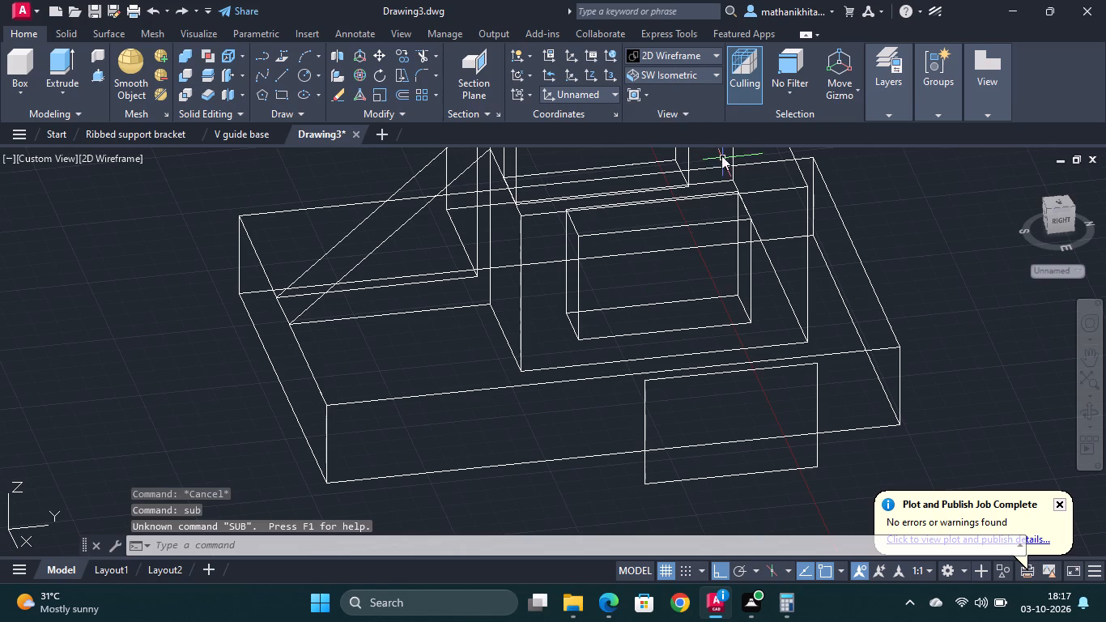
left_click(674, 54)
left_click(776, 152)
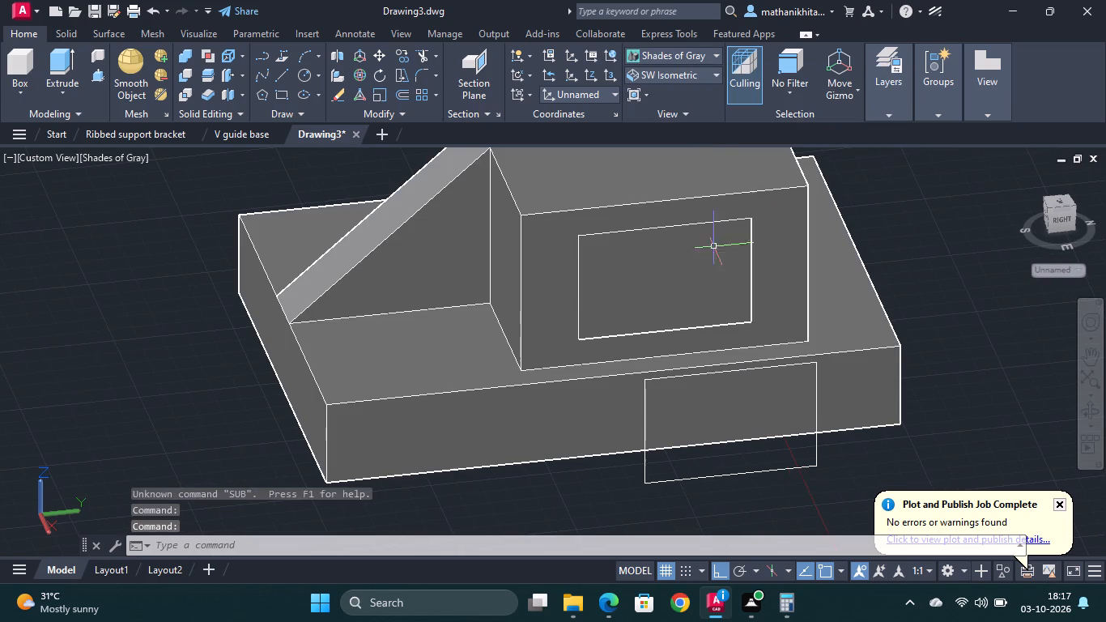
Subtract the extruded rectangle solid from the main part to cut the pocket in the block's side face.
left_click(553, 265)
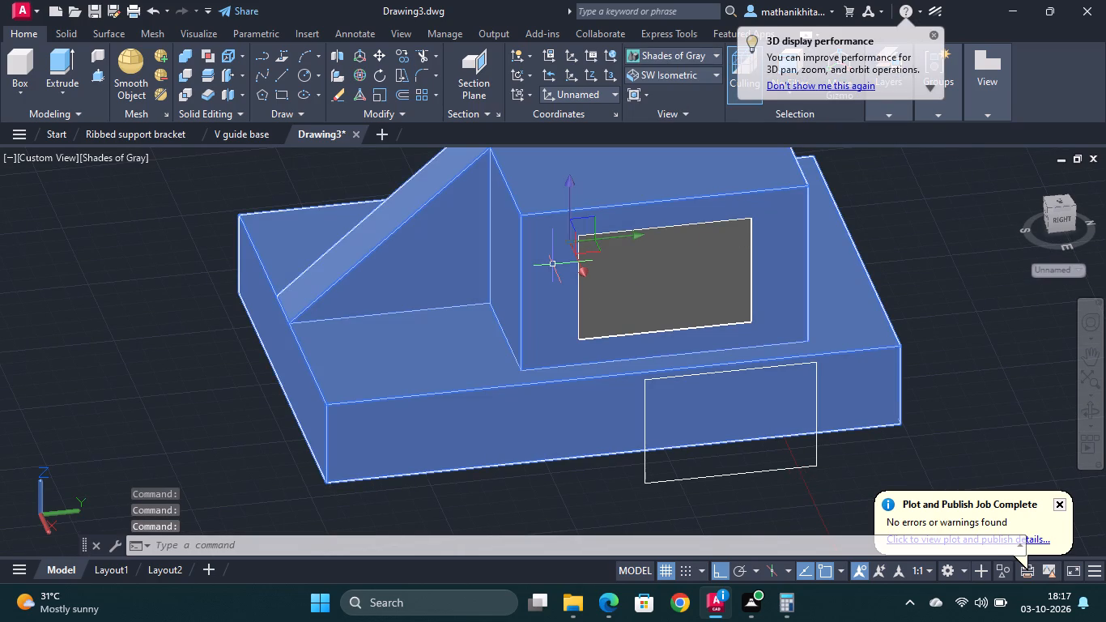
key("s")
type("ub")
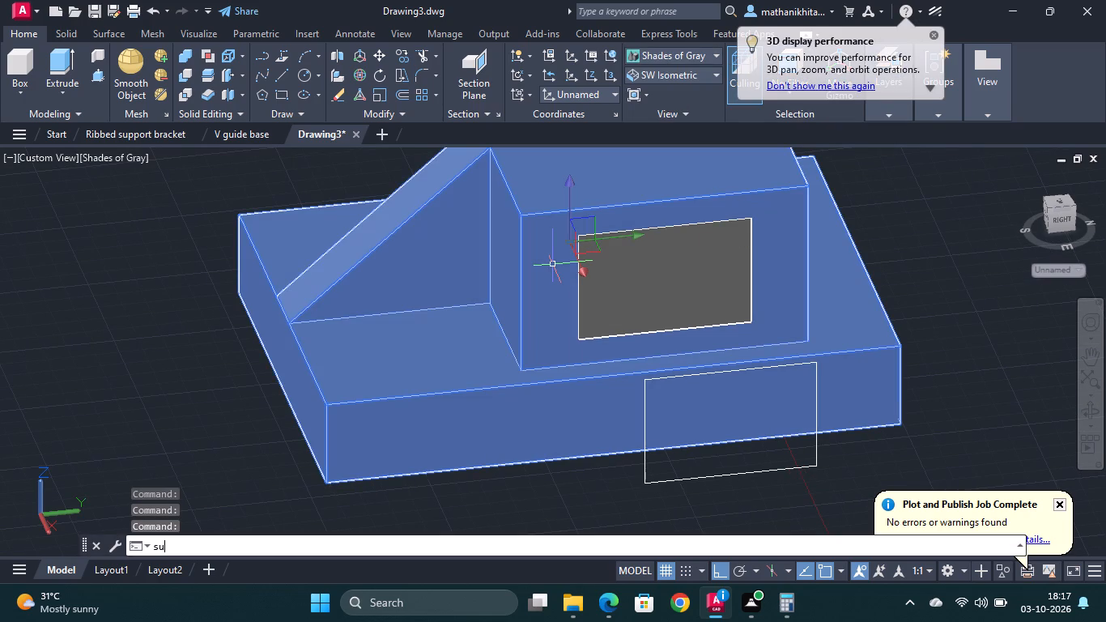
key("Return")
left_click(556, 266)
key("Return")
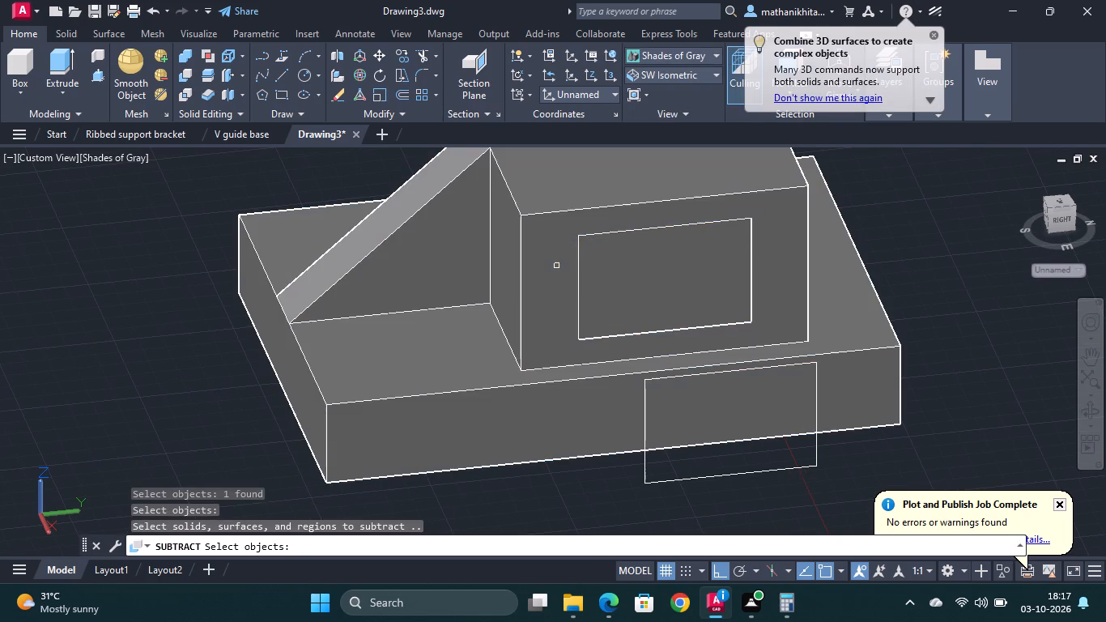
left_click(623, 269)
key("Return")
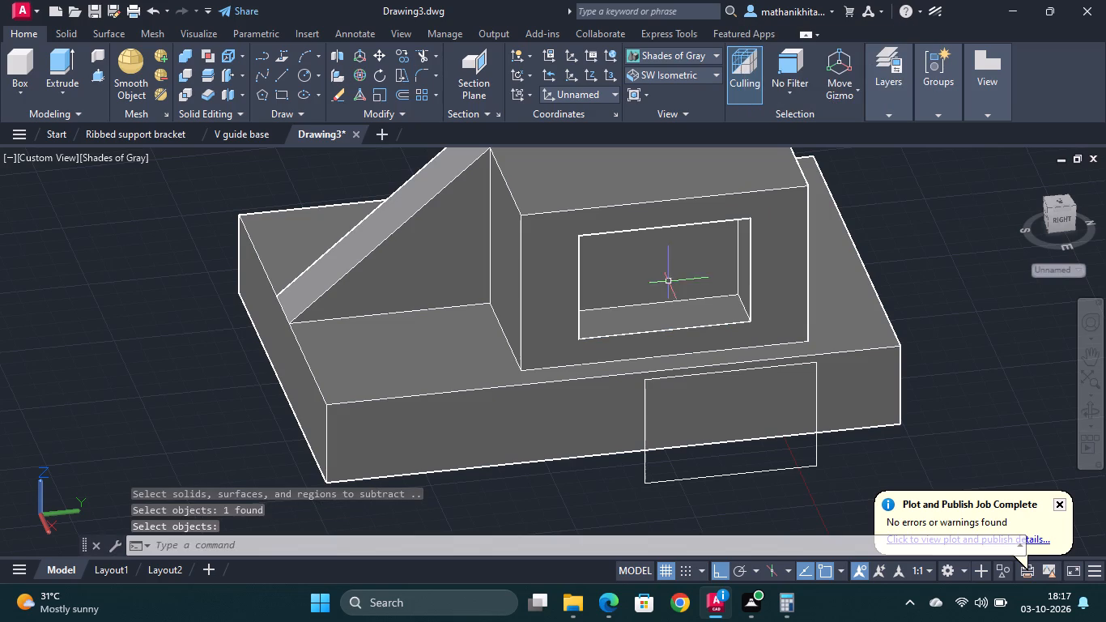
Erase the extra copied rectangle lying outside the part in front of the base.
scroll(678, 293, "up", 1)
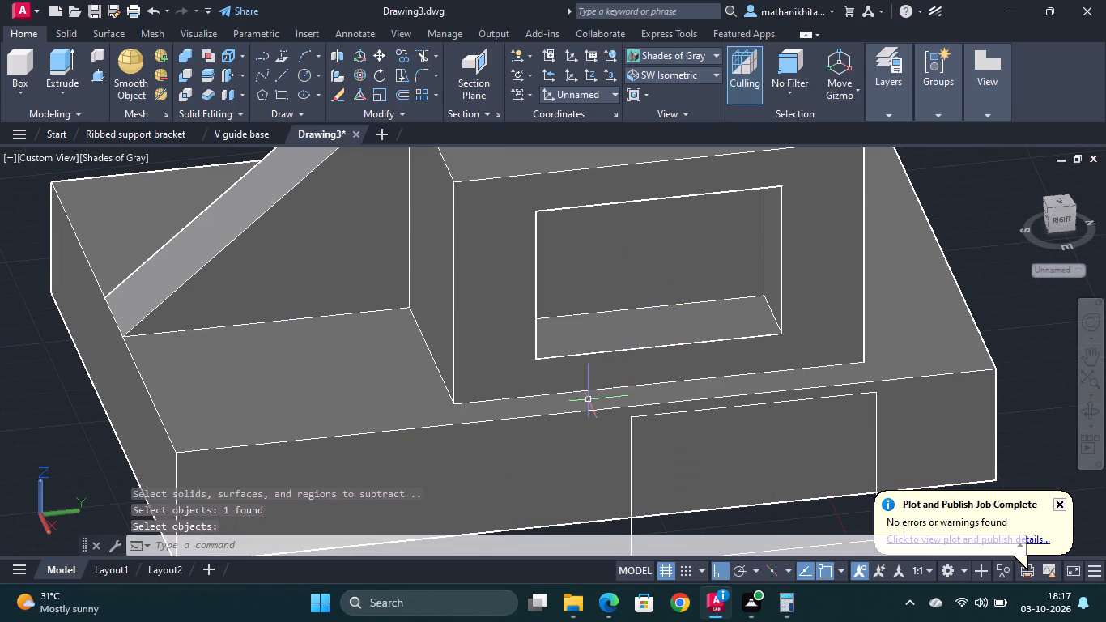
scroll(602, 369, "down", 1)
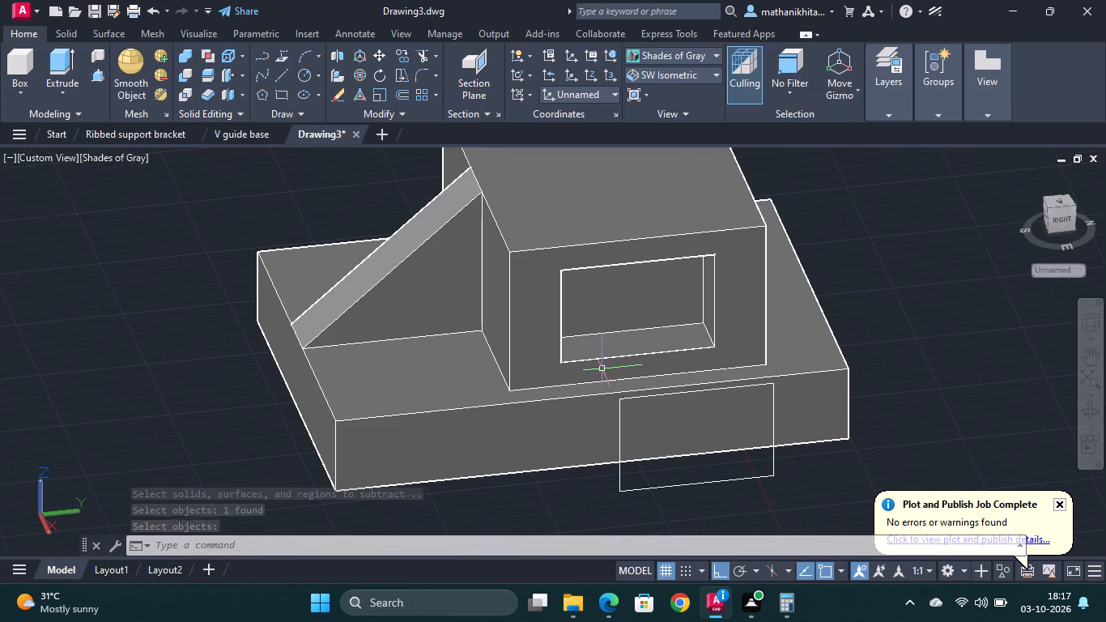
left_click(655, 486)
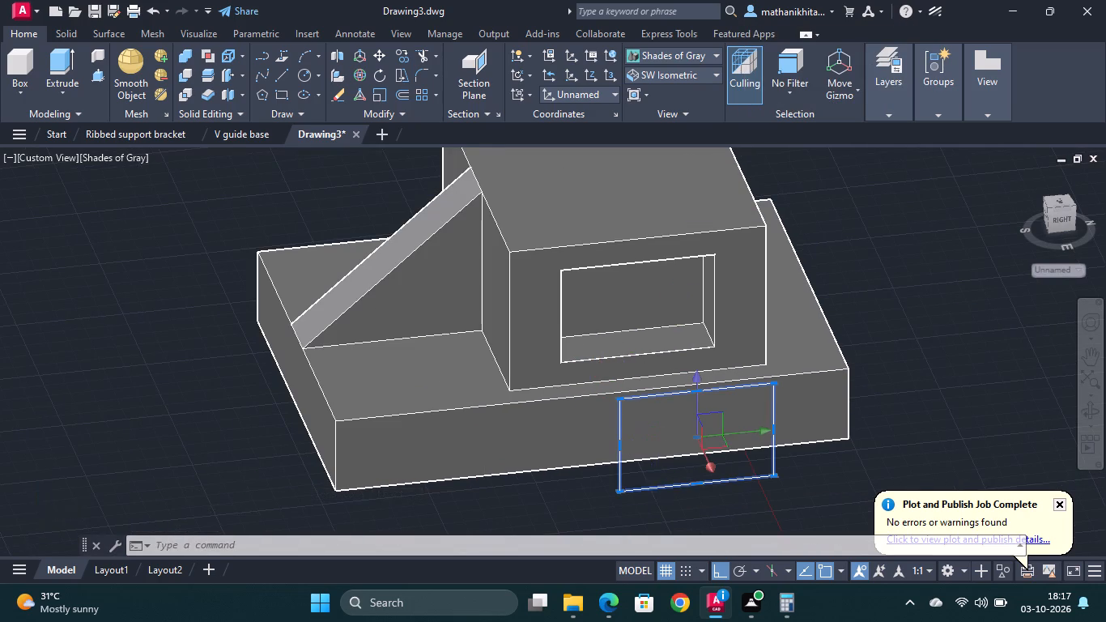
key("Delete")
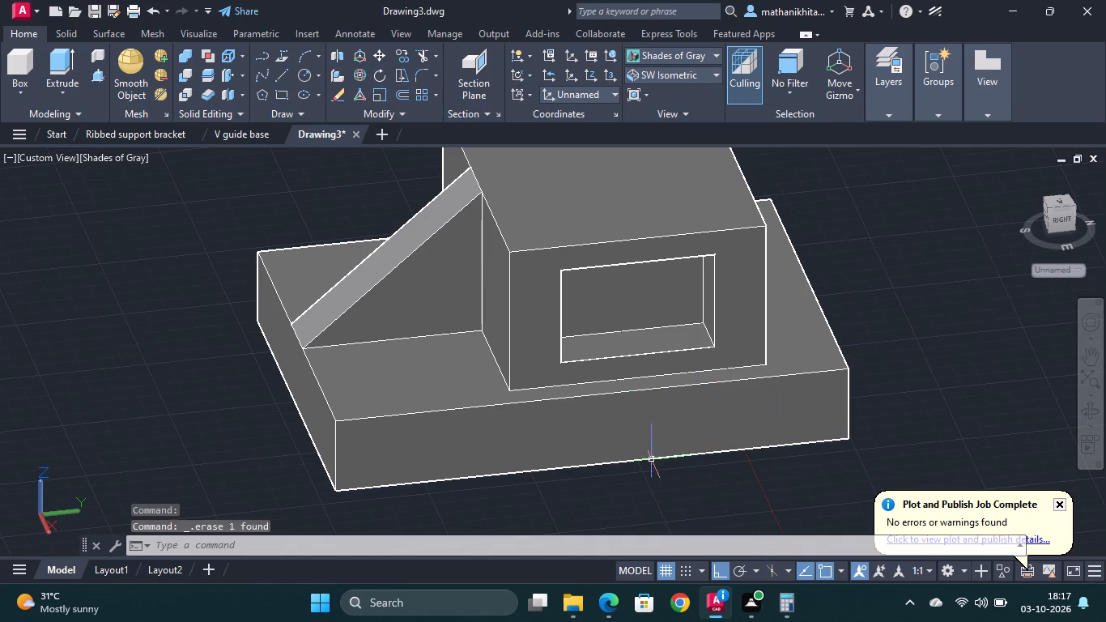
Set the model to the SW Isometric view.
scroll(645, 384, "up", 2)
scroll(627, 360, "down", 2)
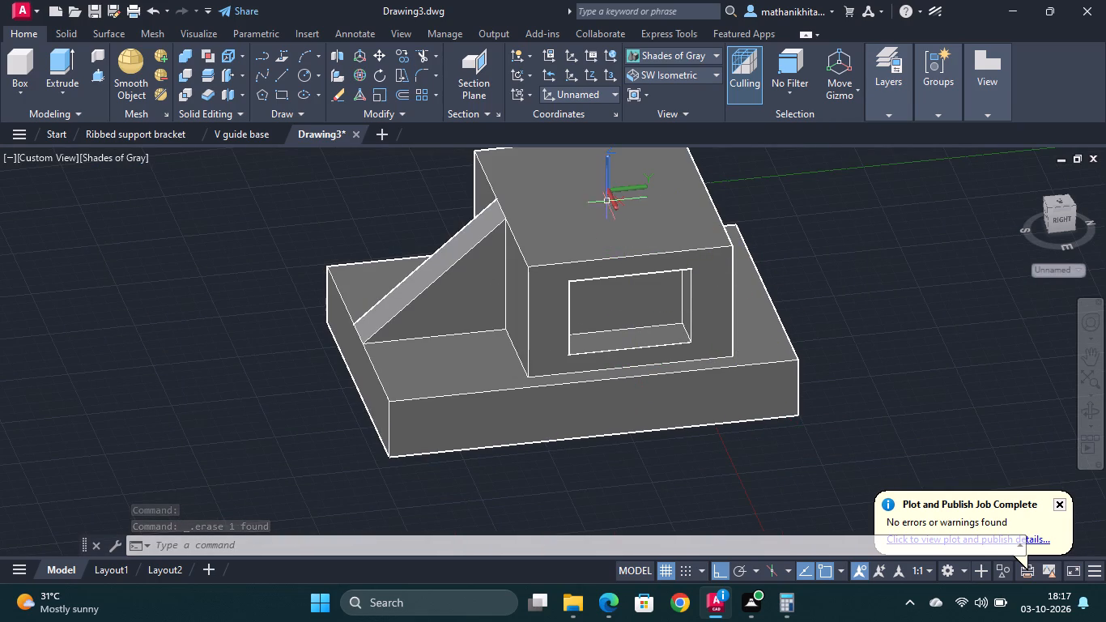
left_click(674, 78)
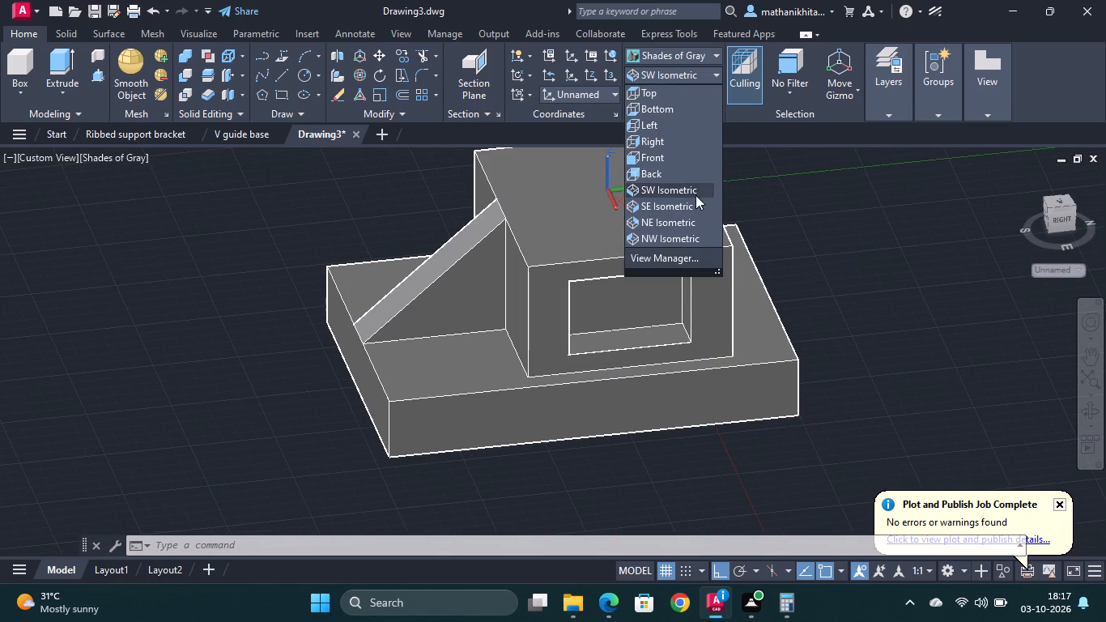
left_click(675, 189)
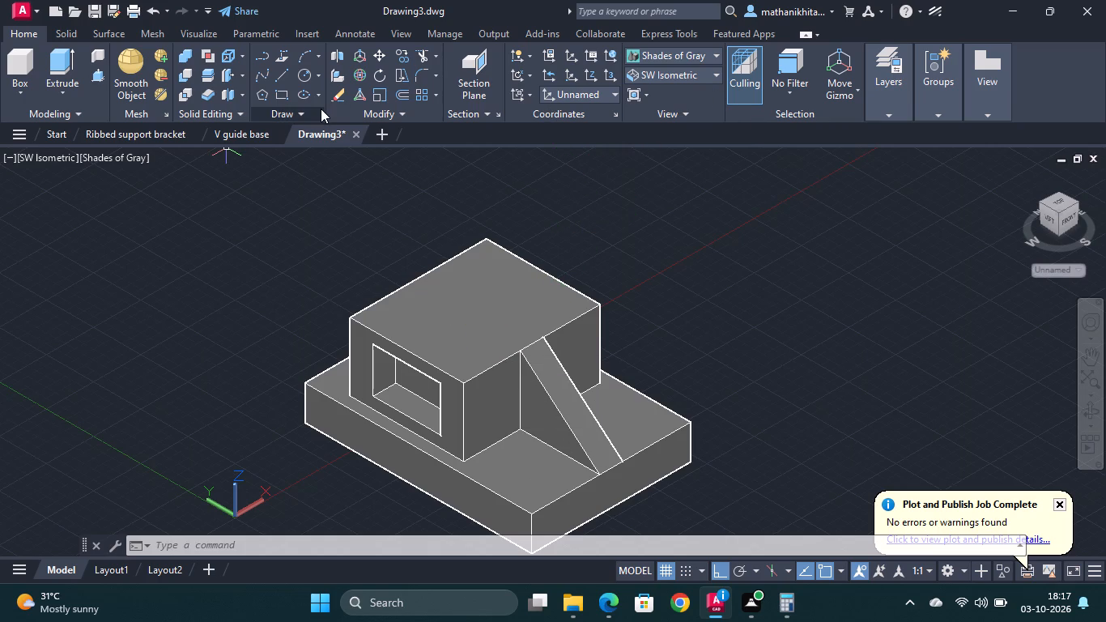
Draw a 24 × 24 square on the block's top face, reached from the back corner by guide lines 6 along X and 3 along Y.
type("l")
key("space")
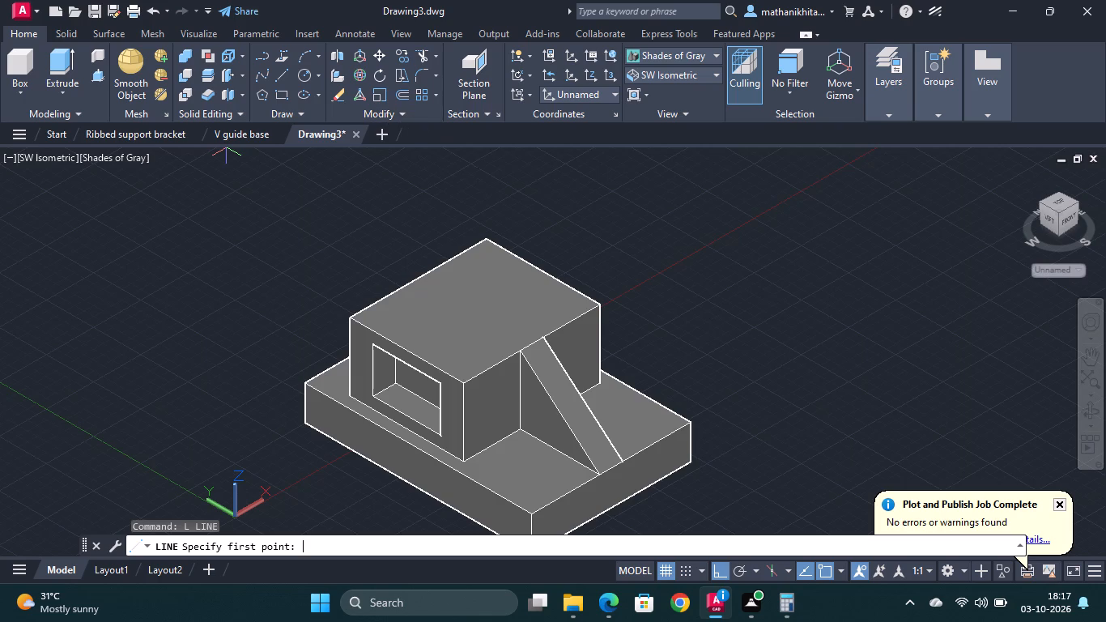
left_click(489, 241)
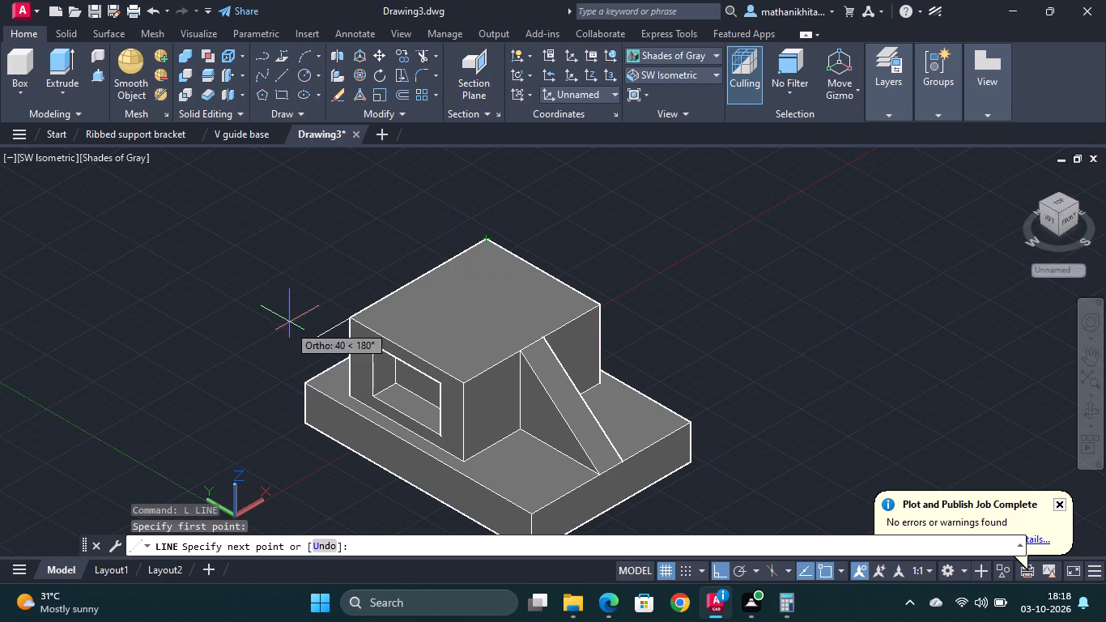
key("6")
key("Return")
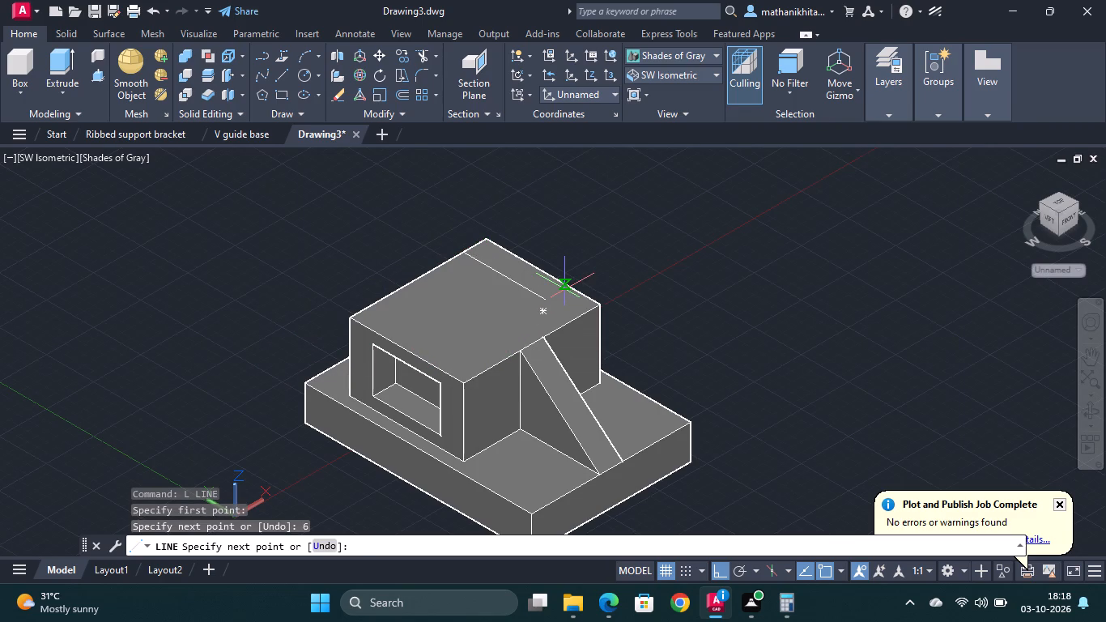
key("3")
key("Return")
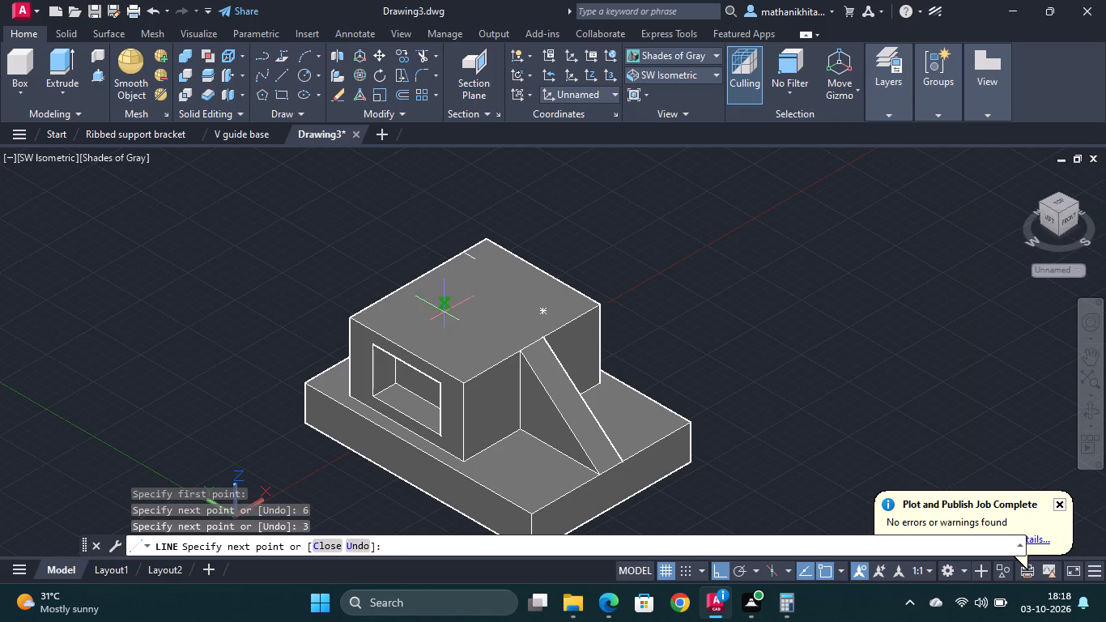
type("24")
key("Return")
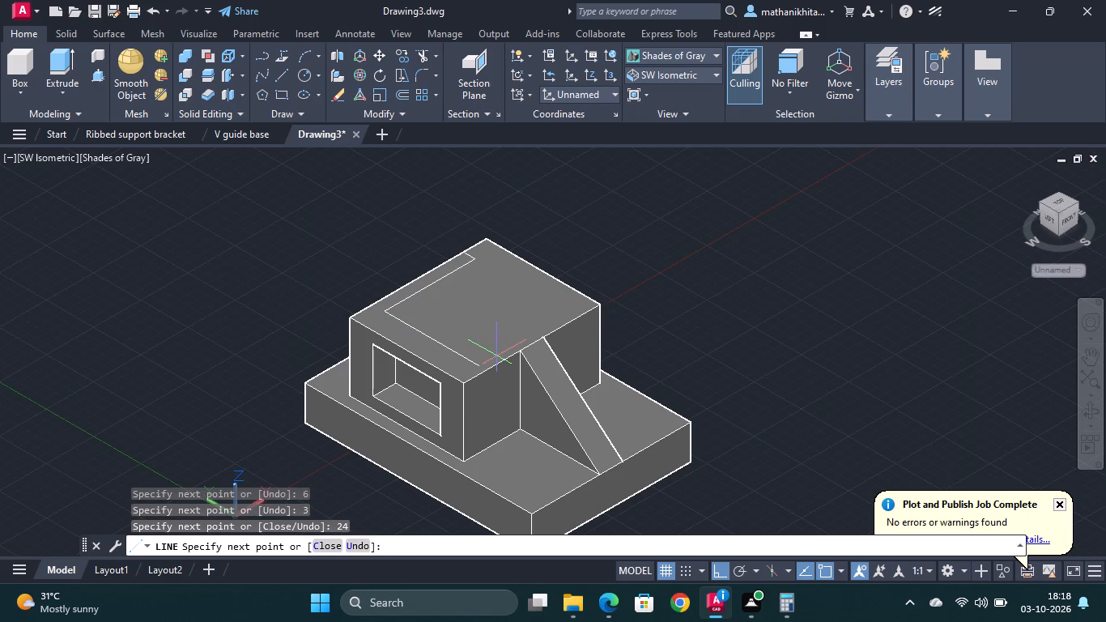
type("24")
key("Return")
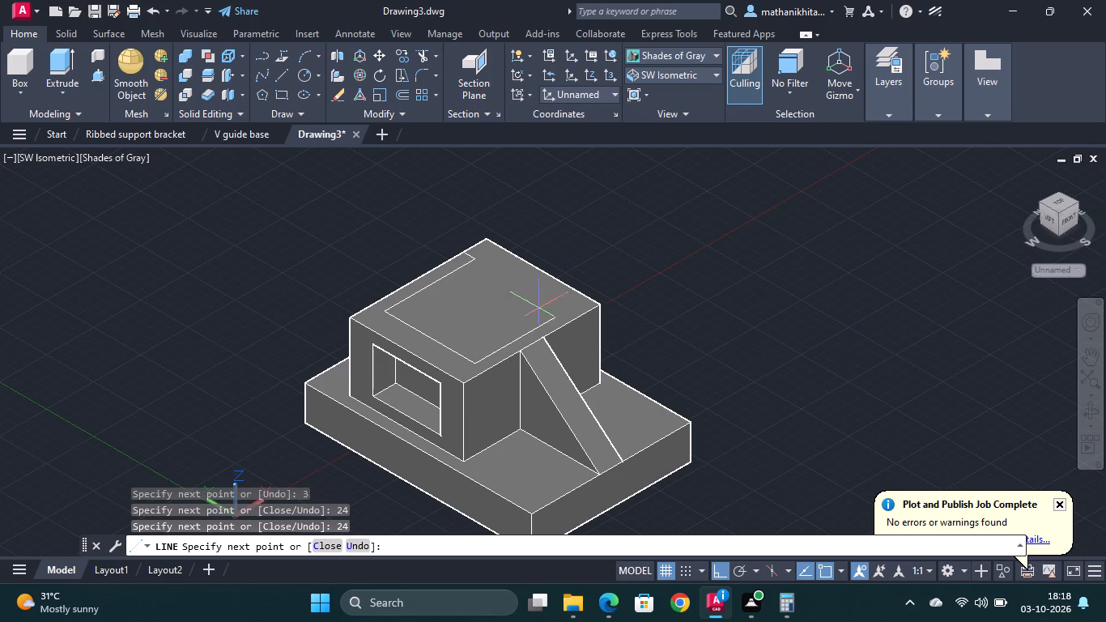
type("24")
key("Return")
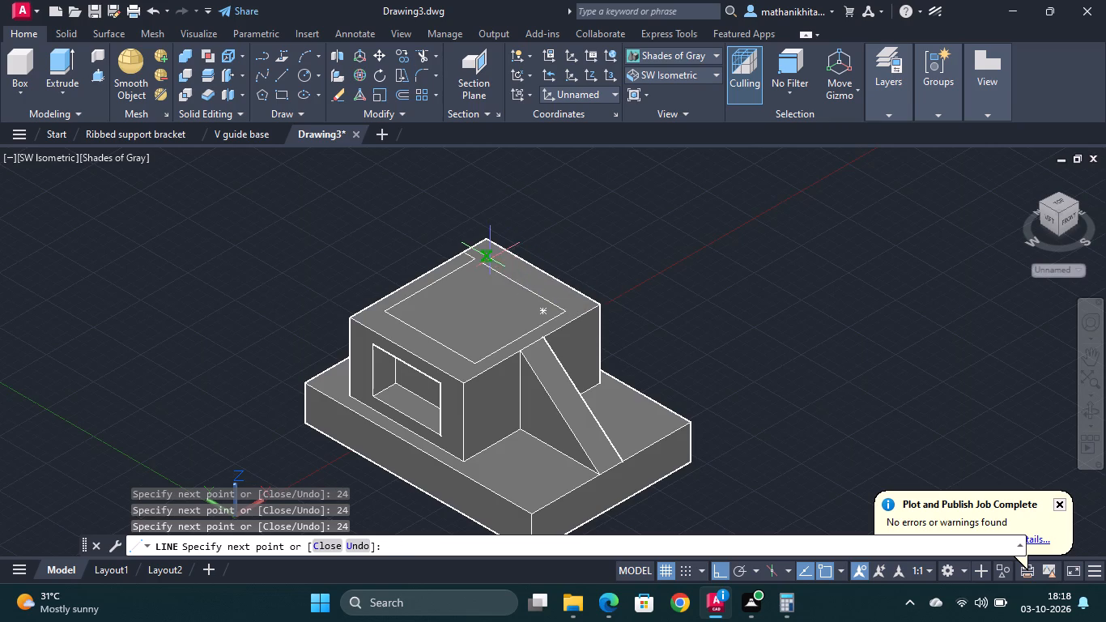
left_click(477, 256)
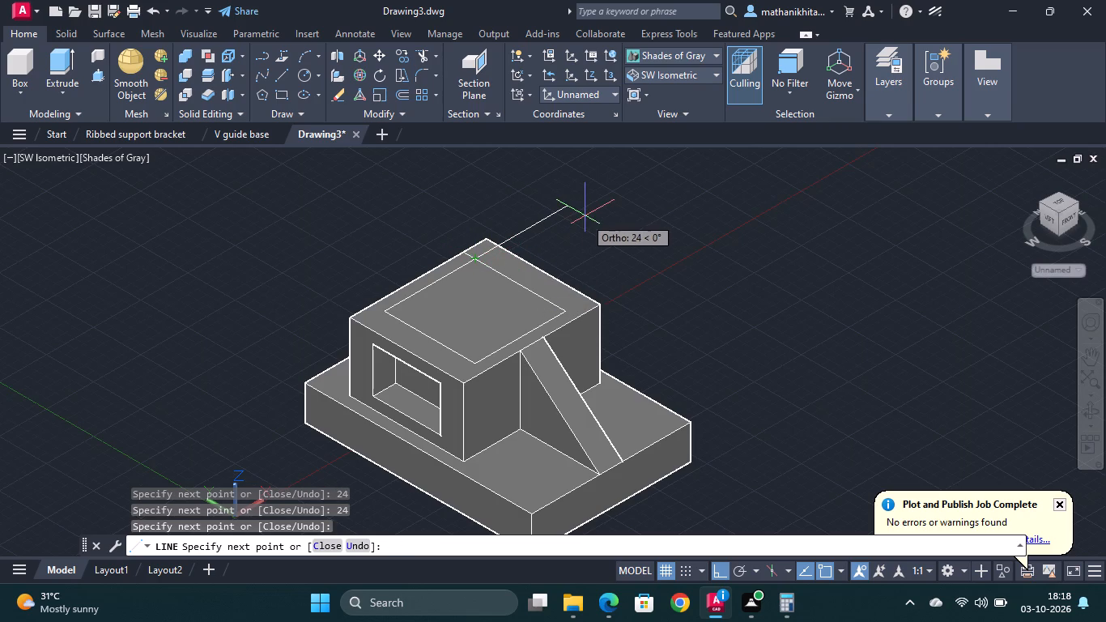
key("Escape")
In the 2D Wireframe visual style, erase the two short guide lines at the back corner of the block's top face.
scroll(464, 261, "up", 1)
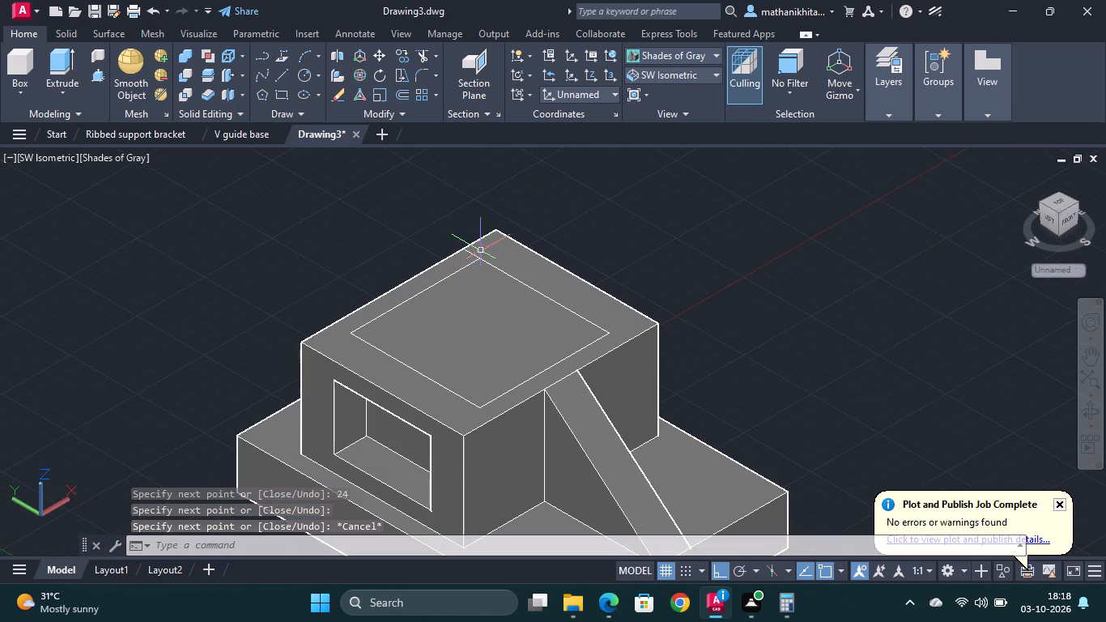
left_click(700, 52)
left_click(661, 82)
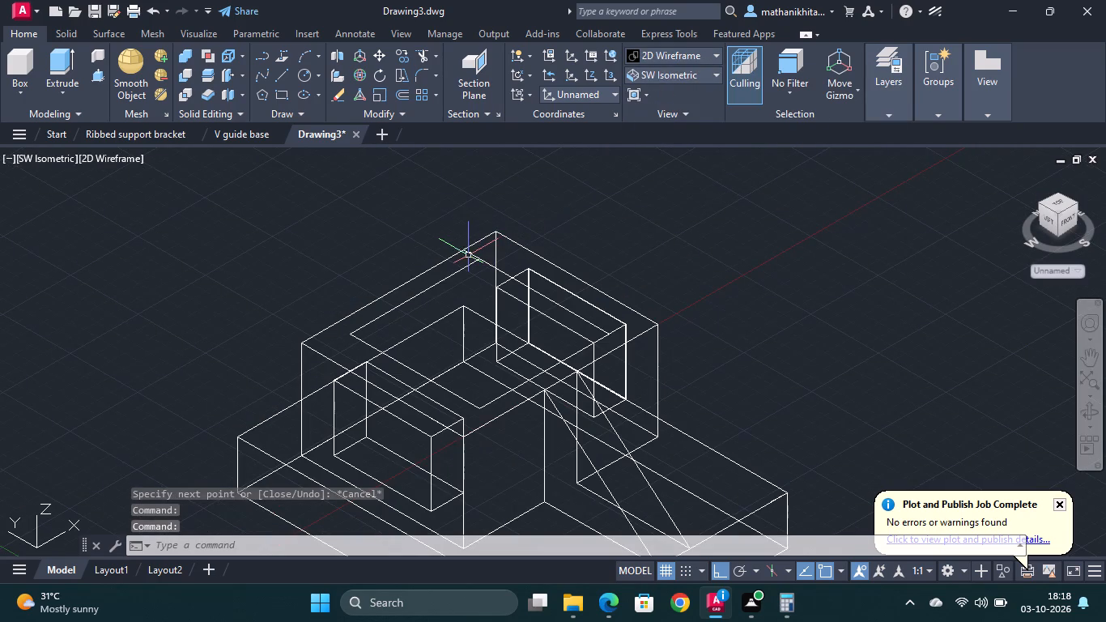
left_click(470, 254)
left_click(477, 241)
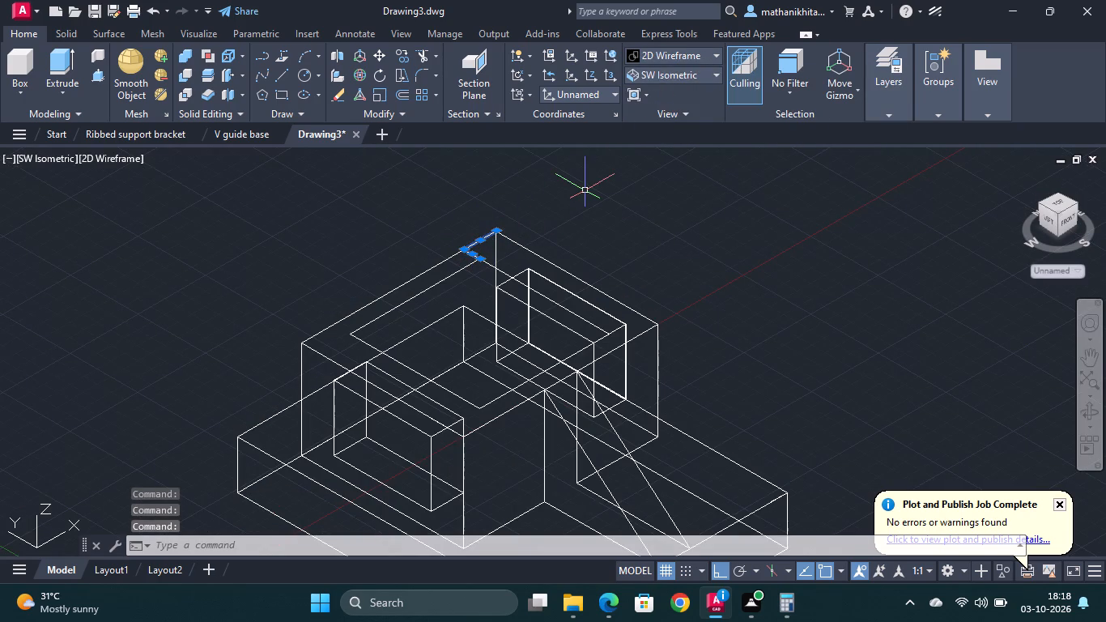
key("Delete")
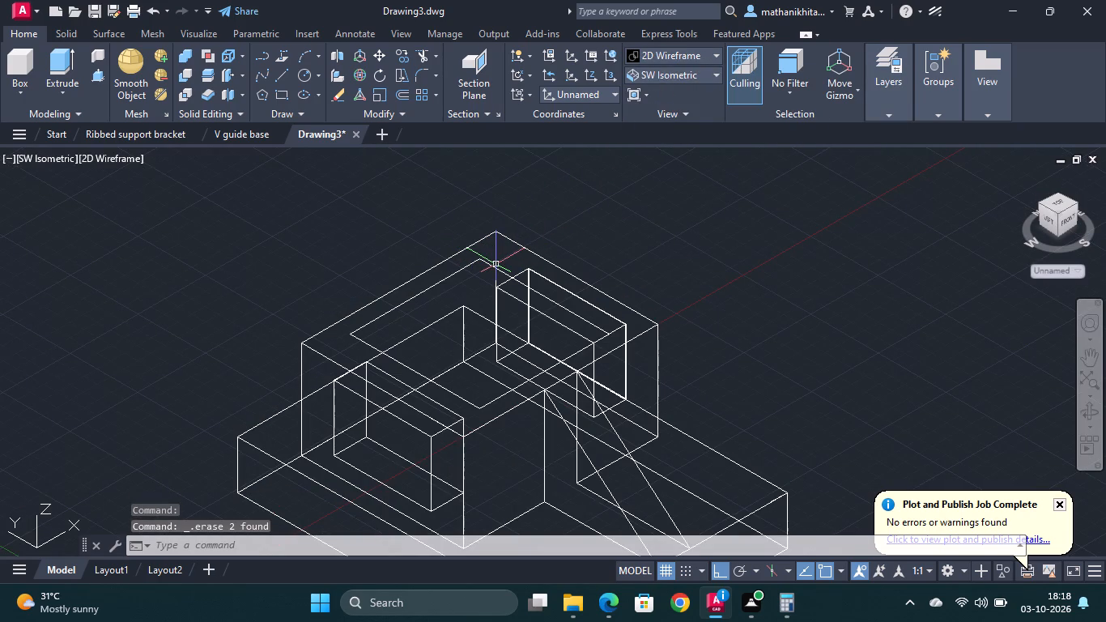
Join the four 24 mm lines on the block's top face into one polyline.
left_click(496, 267)
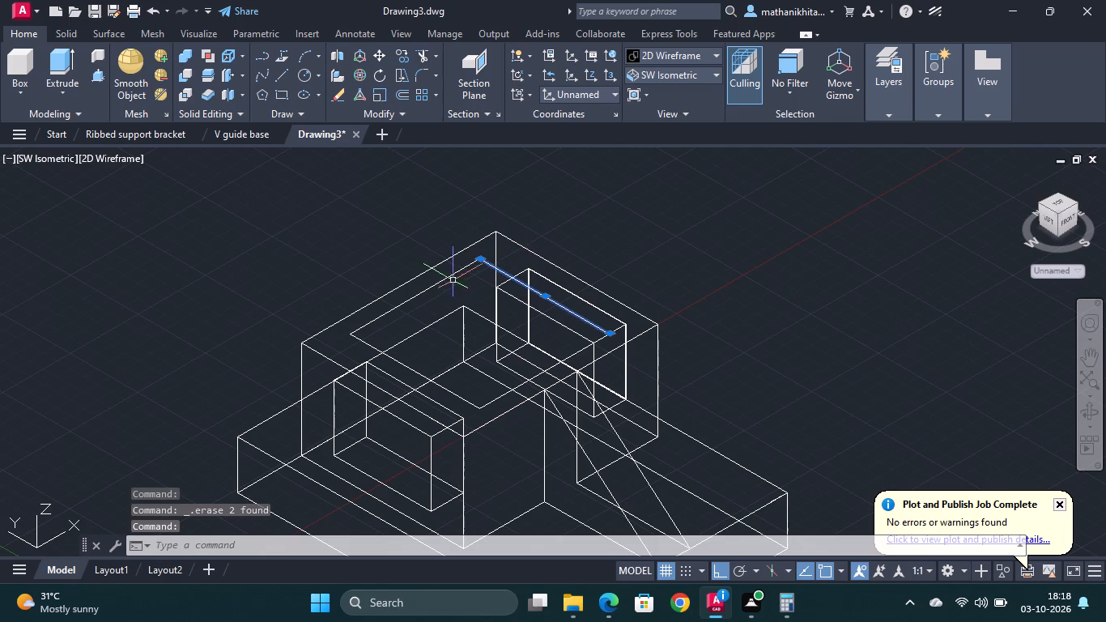
left_click(448, 278)
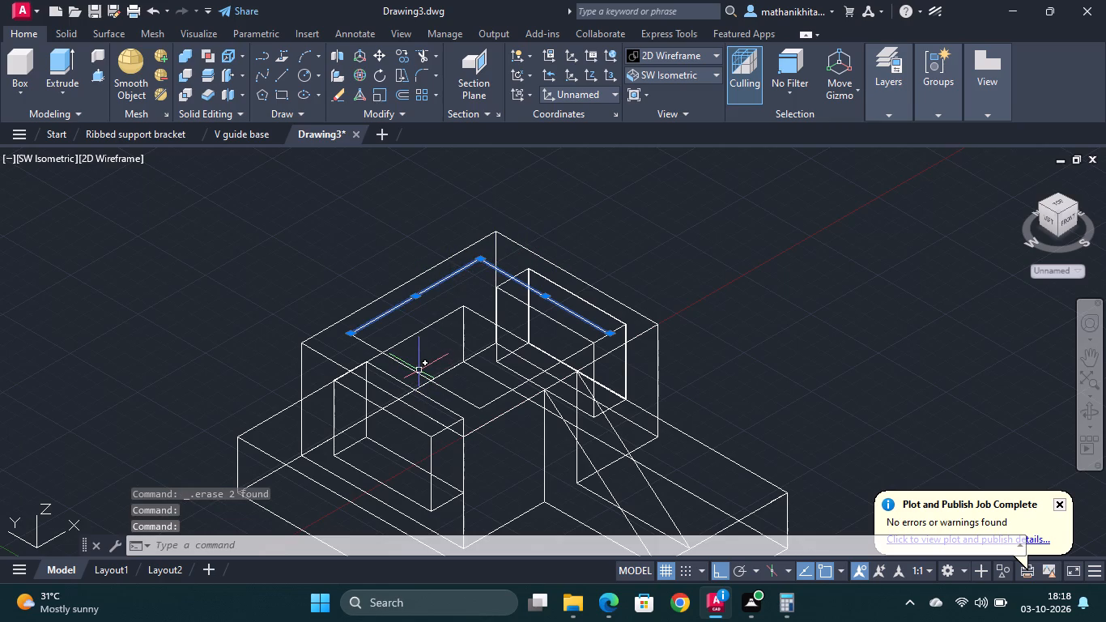
left_click(415, 372)
left_click(500, 396)
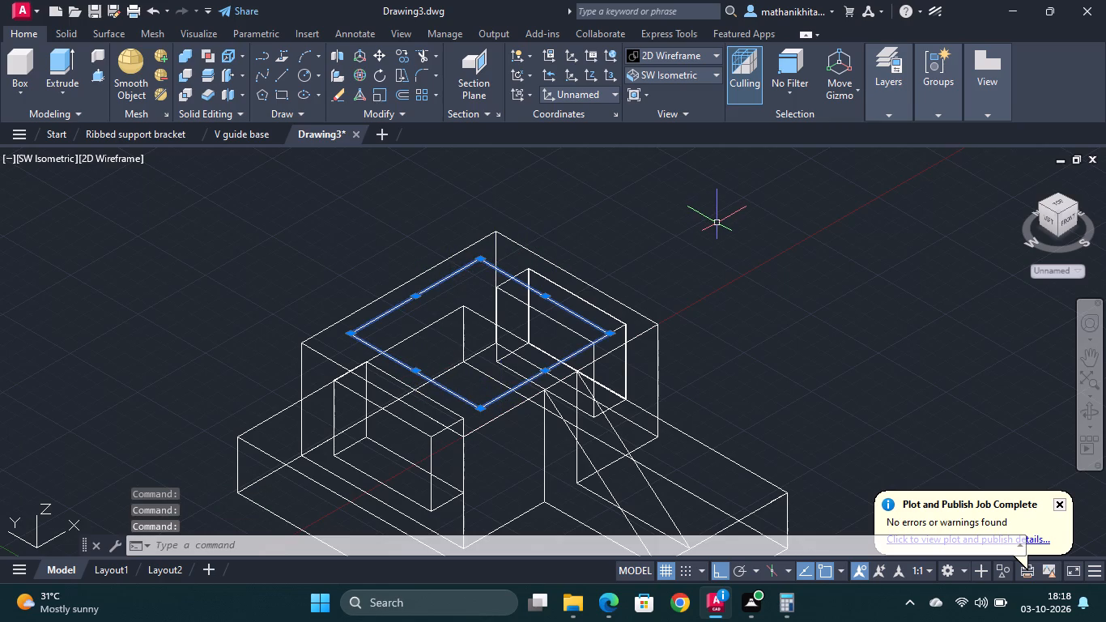
key("j")
key("Return")
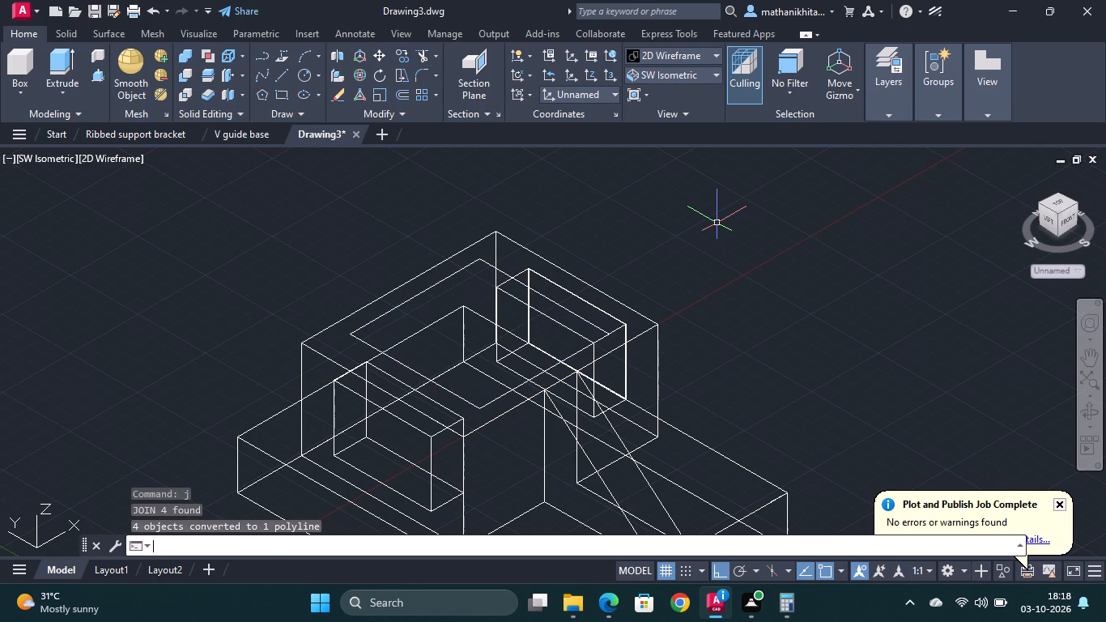
left_click(422, 292)
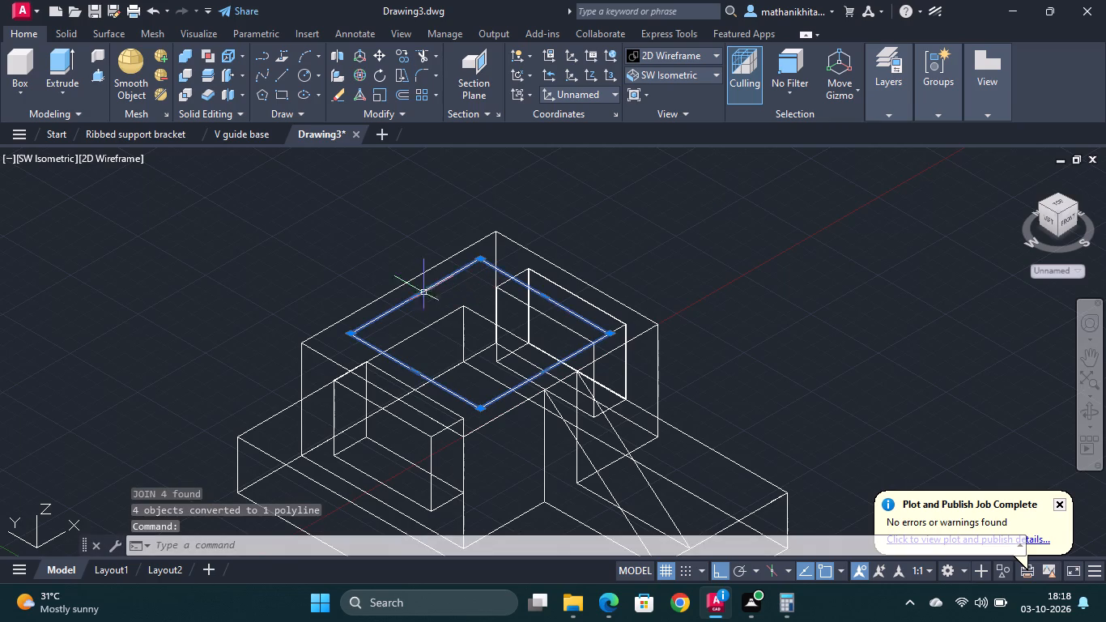
In the Shades of Gray visual style, press-pull the 24 × 24 square on the block's top face by -18 into the block.
left_click(706, 61)
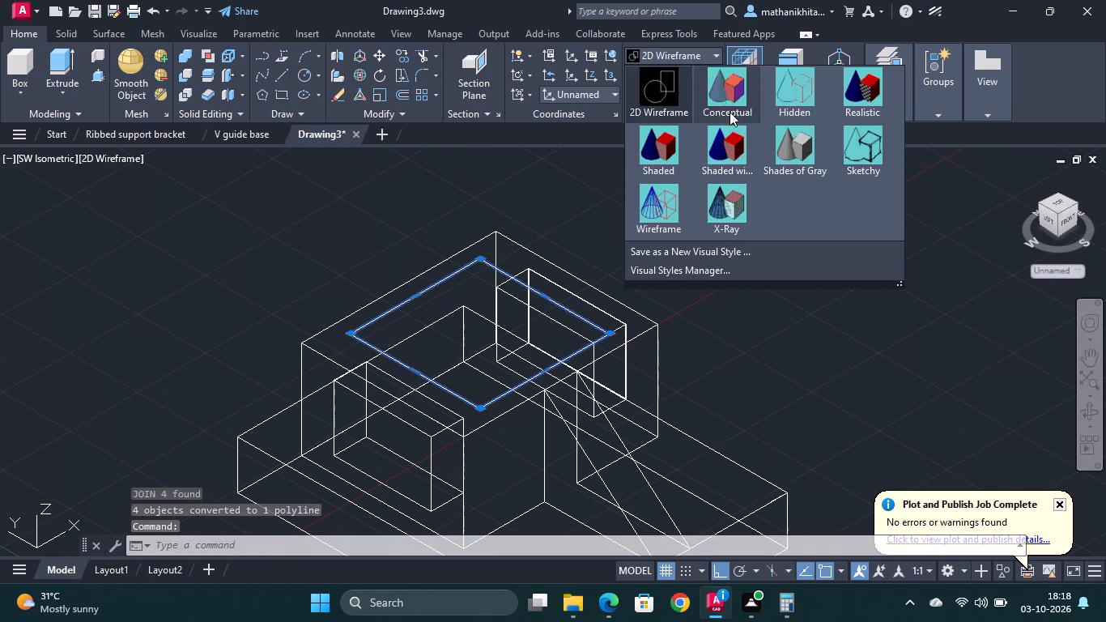
left_click(776, 149)
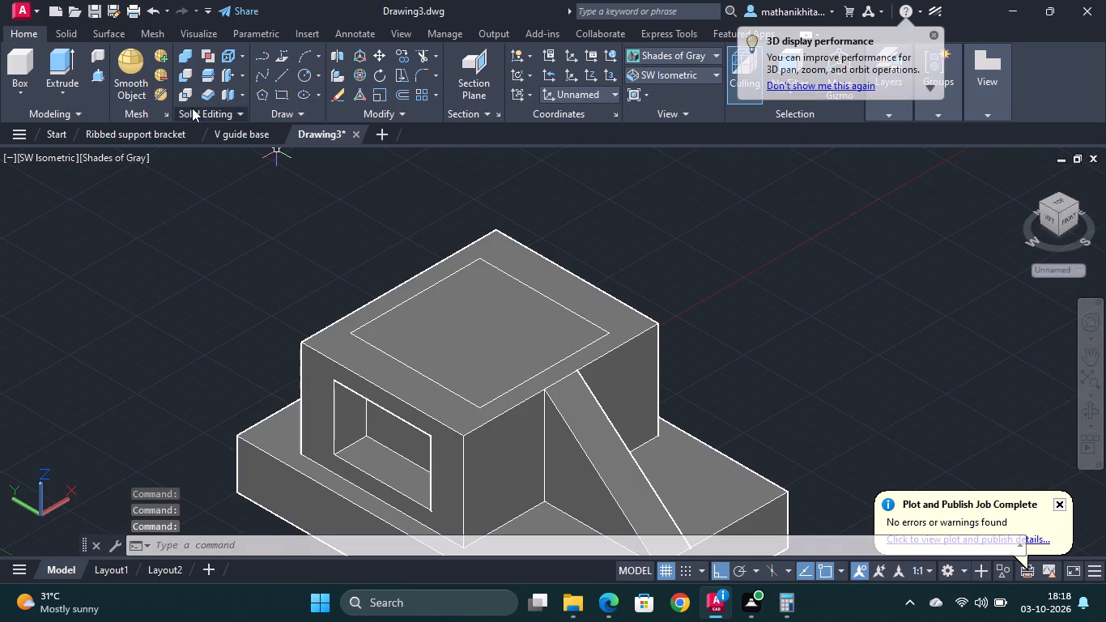
left_click(100, 75)
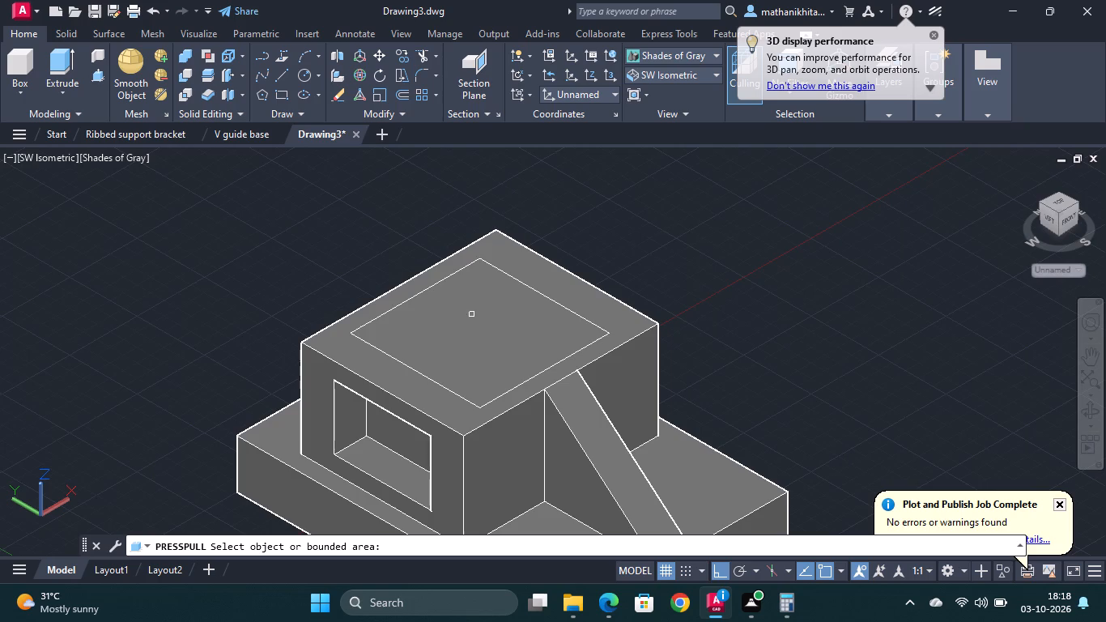
left_click(479, 325)
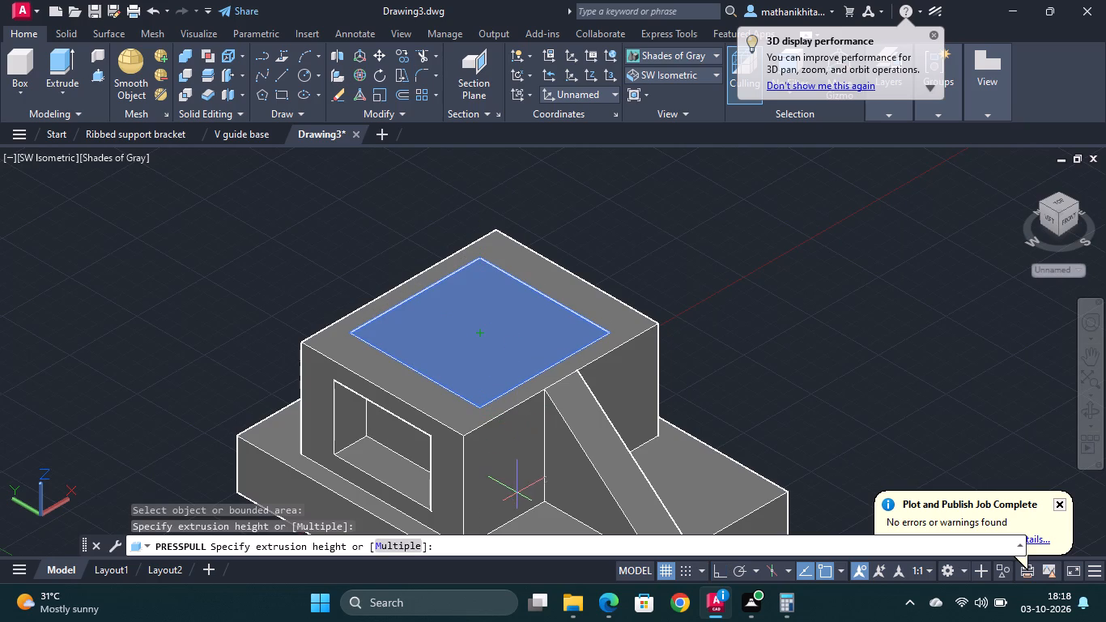
type("-1")
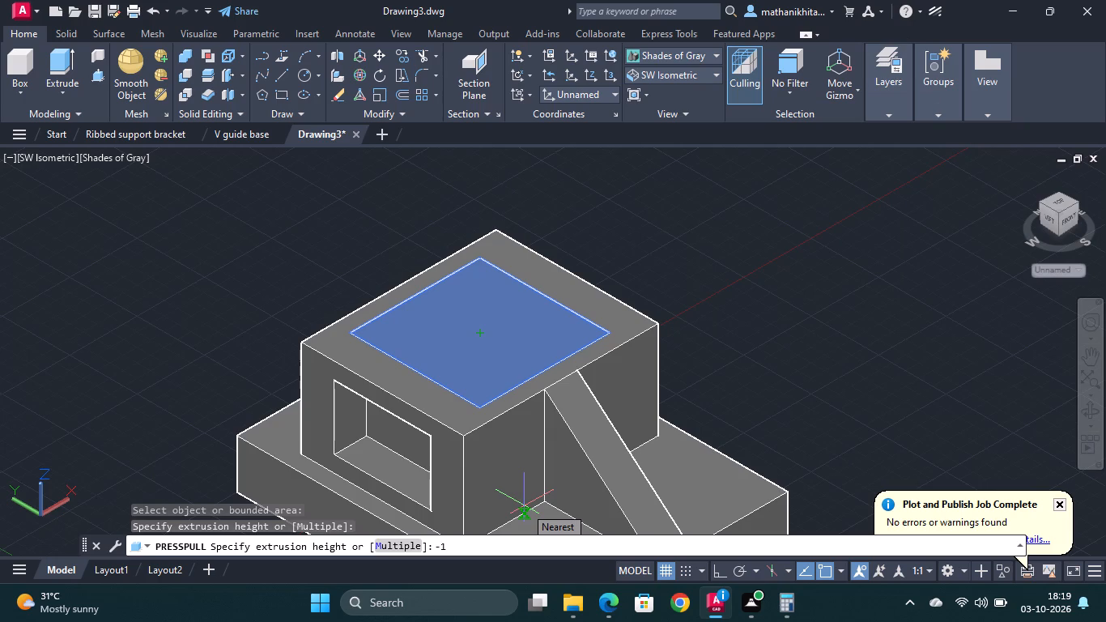
key("8")
key("Return")
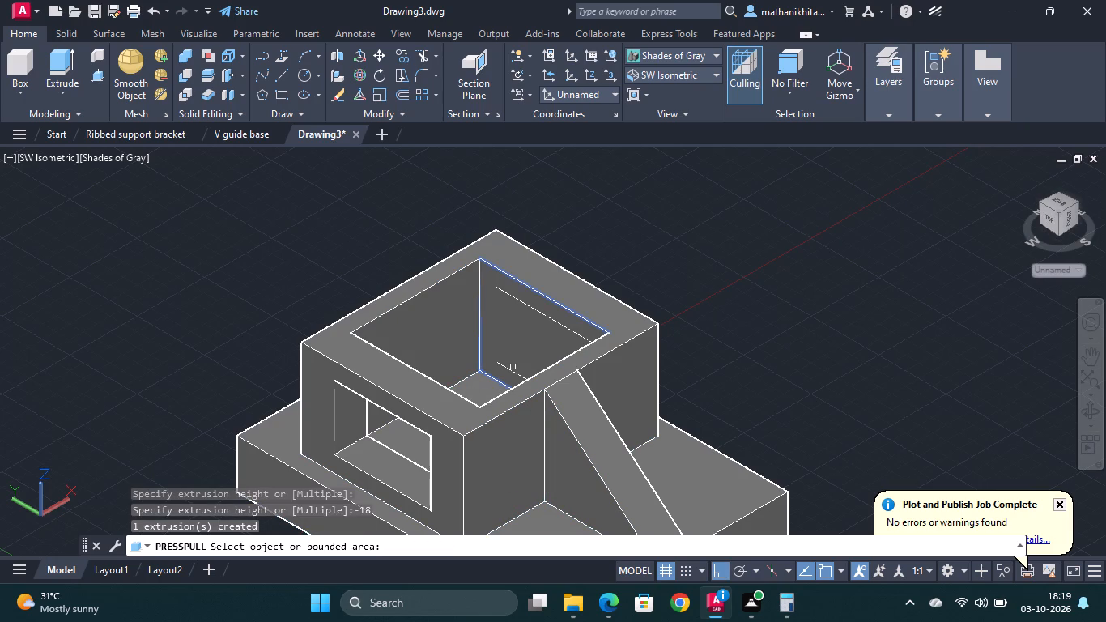
key("Escape")
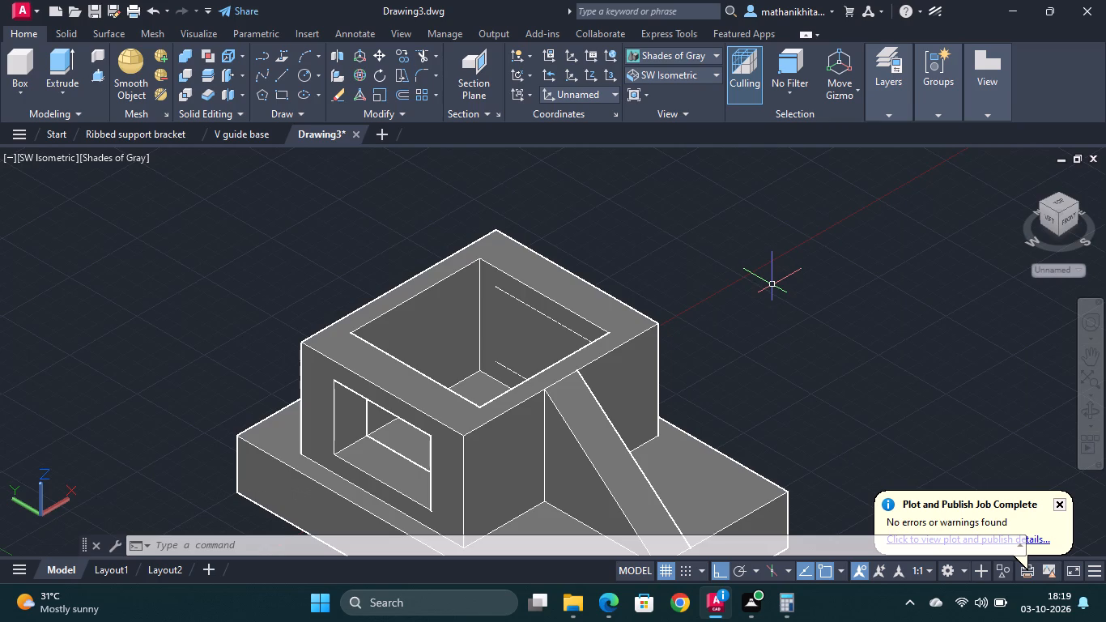
key("Escape")
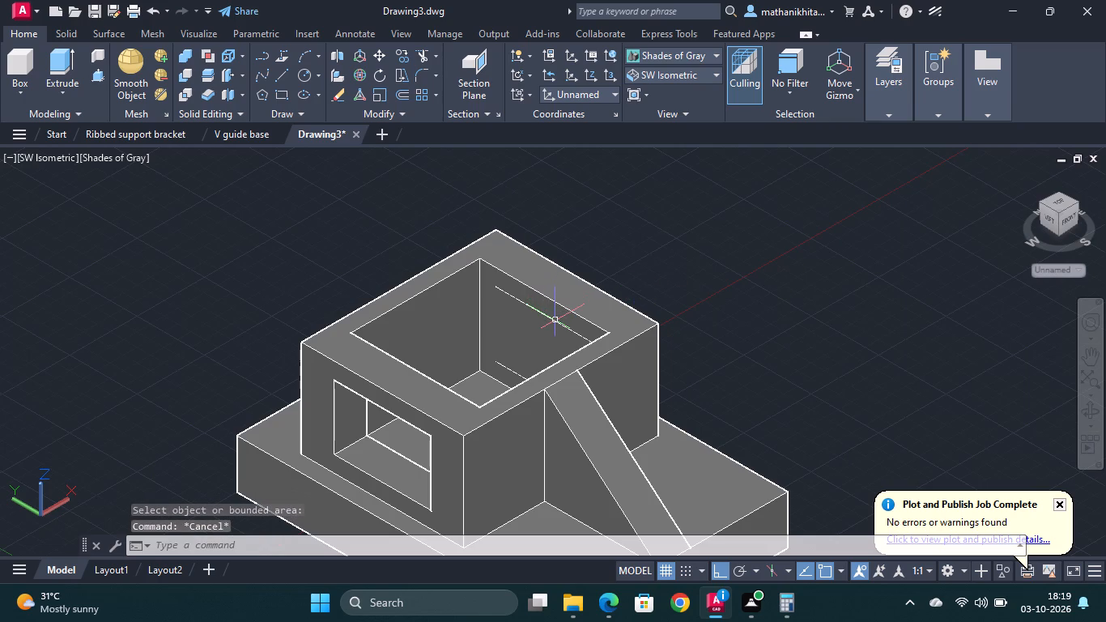
left_click(555, 321)
key("Escape")
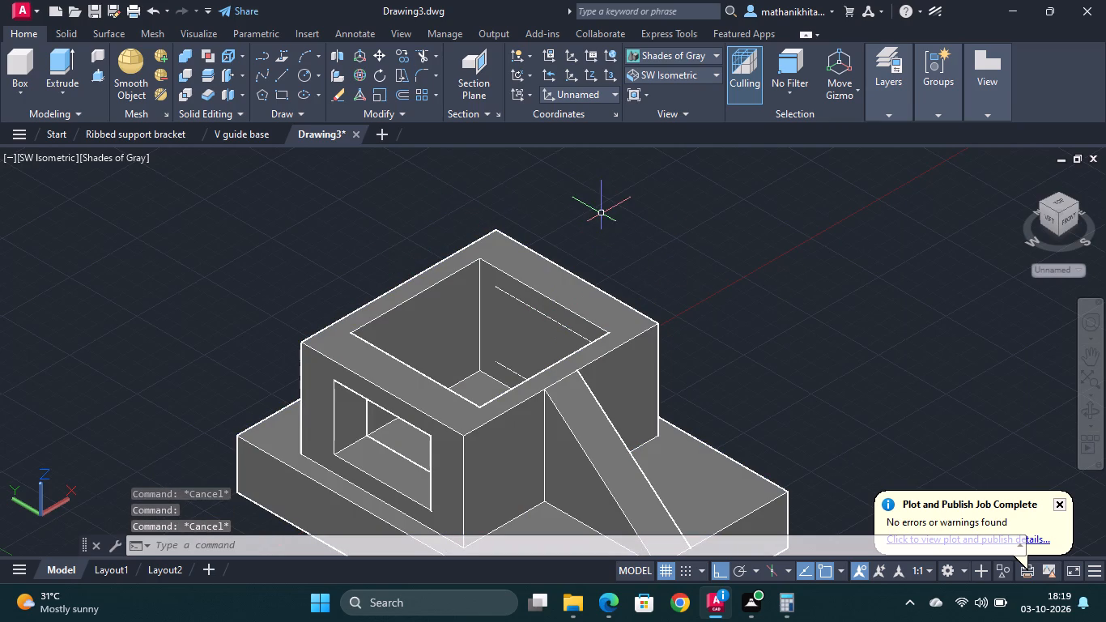
Move the whole part with its remaining outlines from the block's back top corner to an empty area along the negative Y direction.
scroll(646, 231, "down", 2)
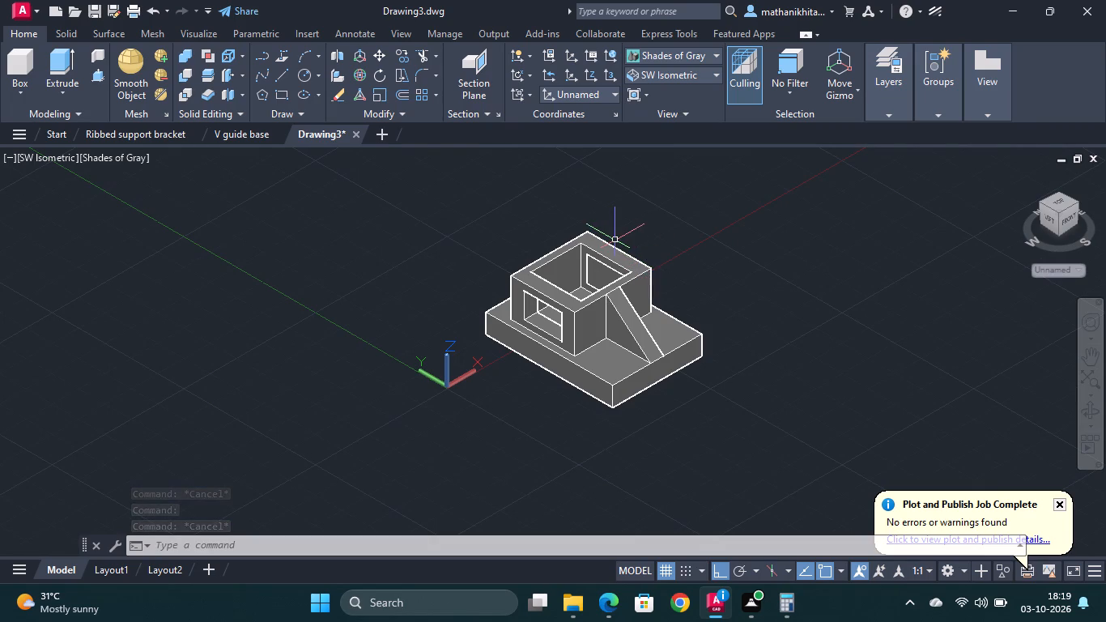
left_click_drag(619, 212, 706, 354)
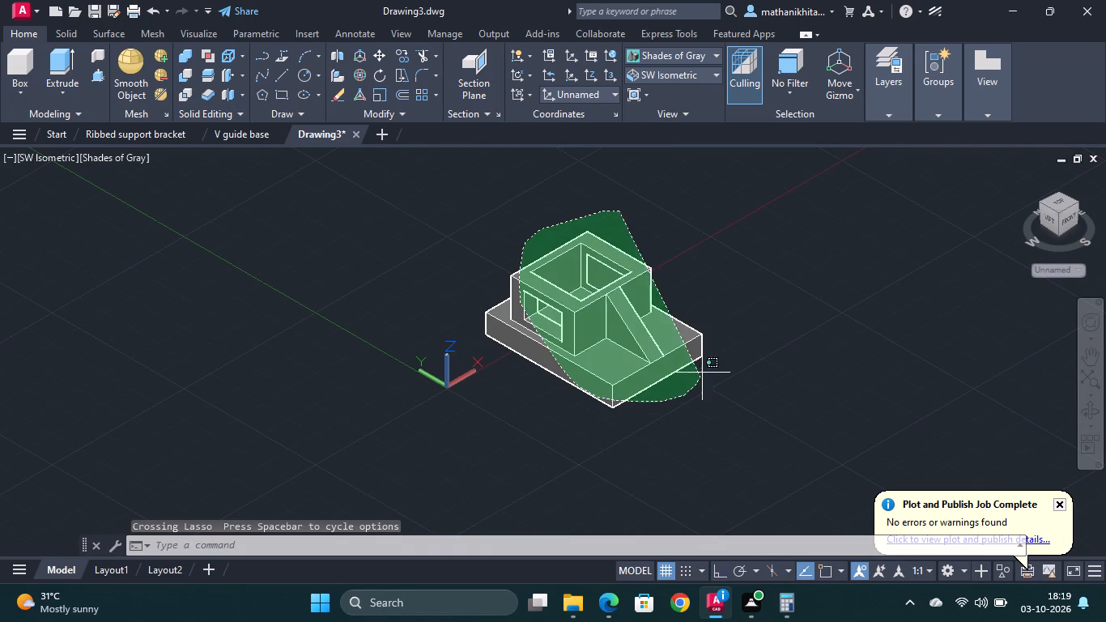
left_click_drag(706, 354, 681, 287)
type("m")
key("space")
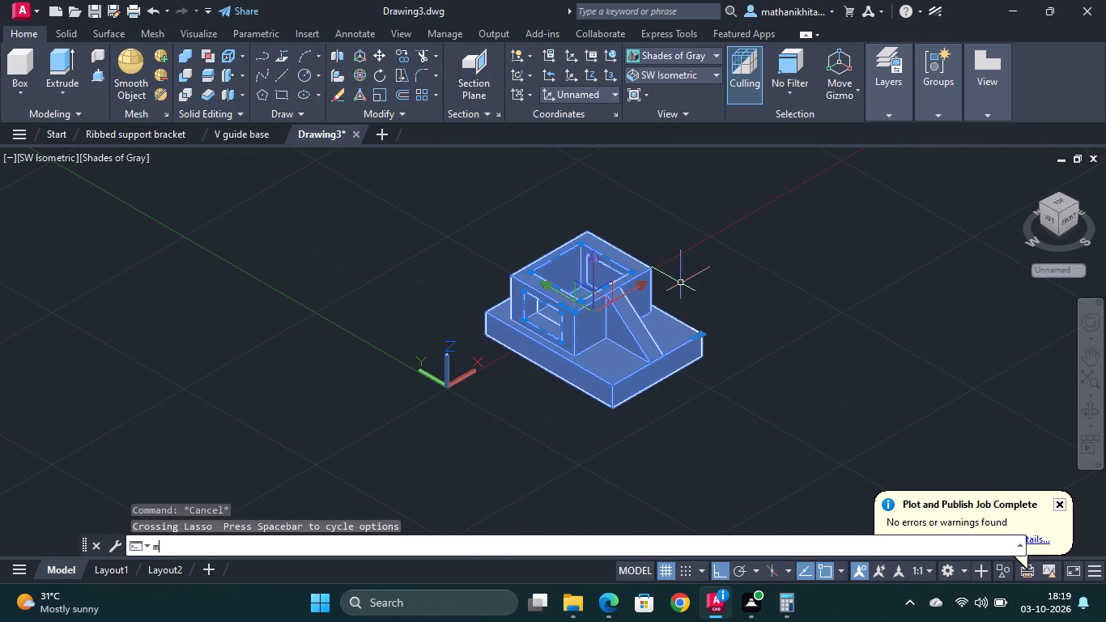
left_click(584, 233)
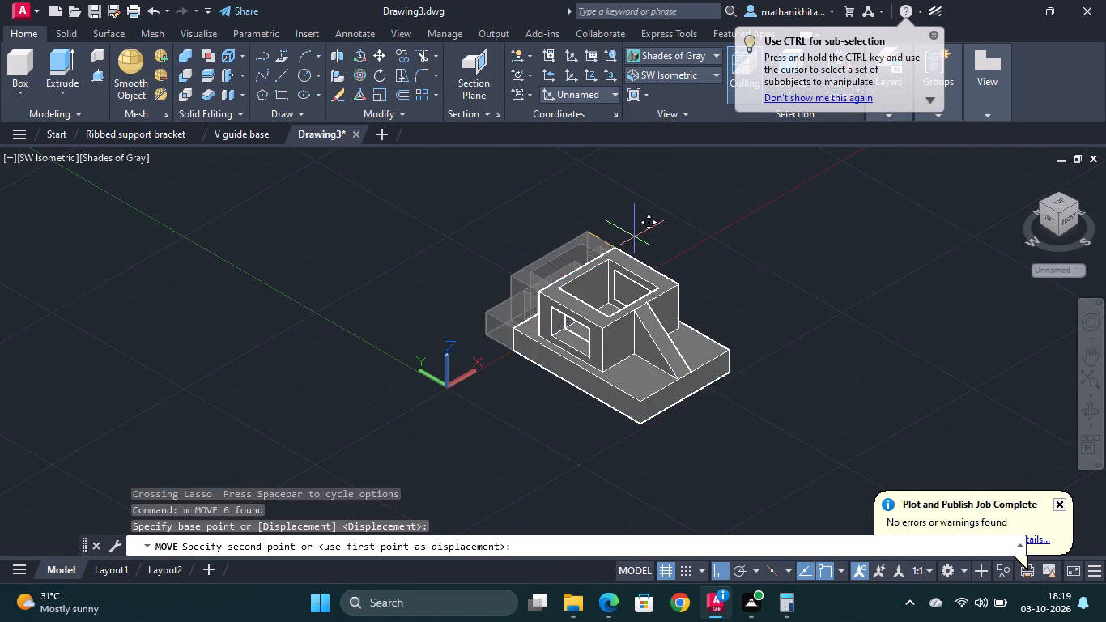
left_click(866, 317)
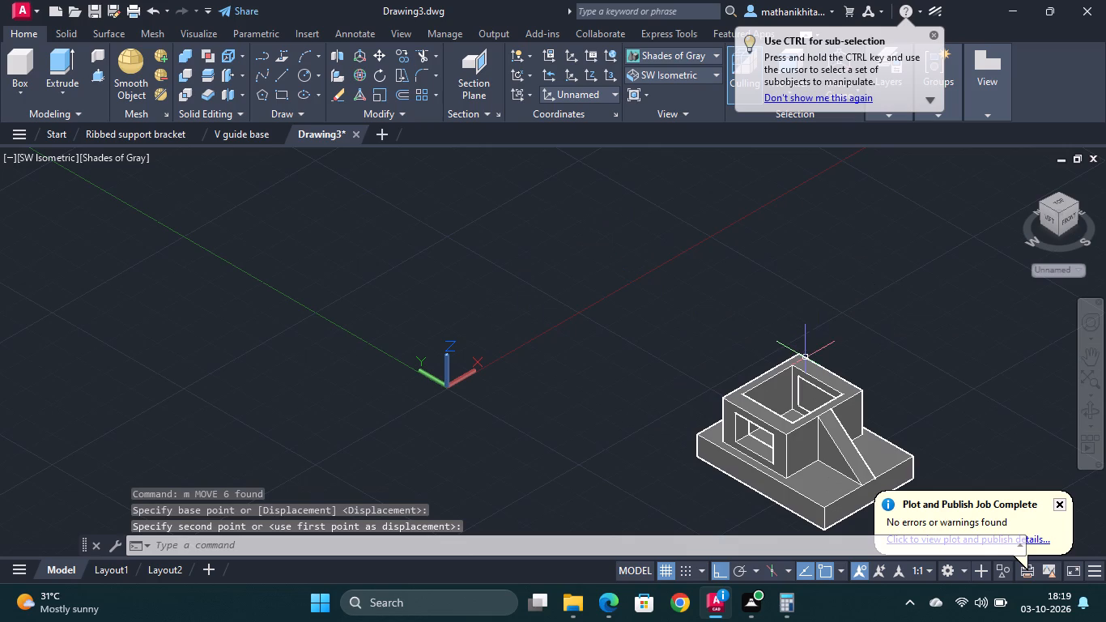
In the 2D Wireframe visual style, erase the leftover rectangular outline of the pocket on the block's far side.
scroll(802, 380, "up", 1)
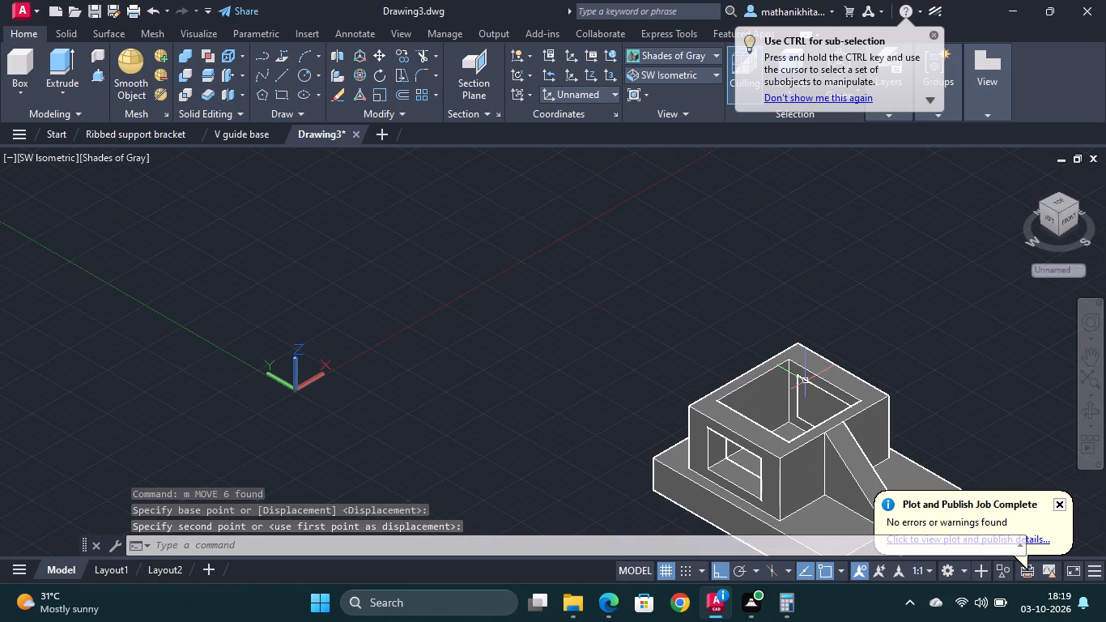
scroll(806, 381, "up", 1)
left_click(806, 381)
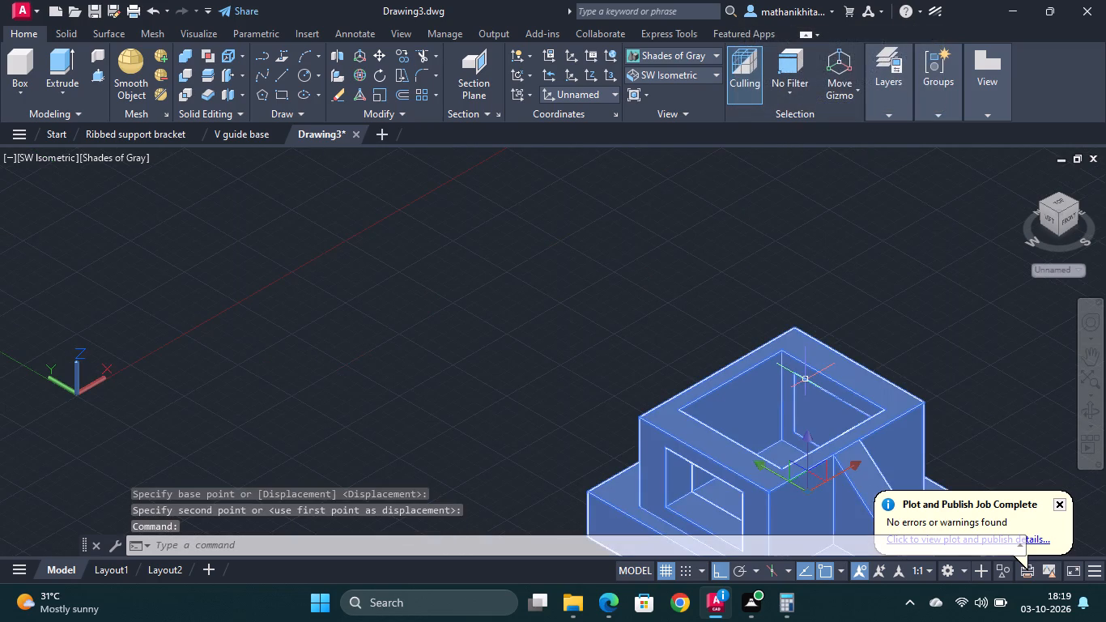
key("Escape")
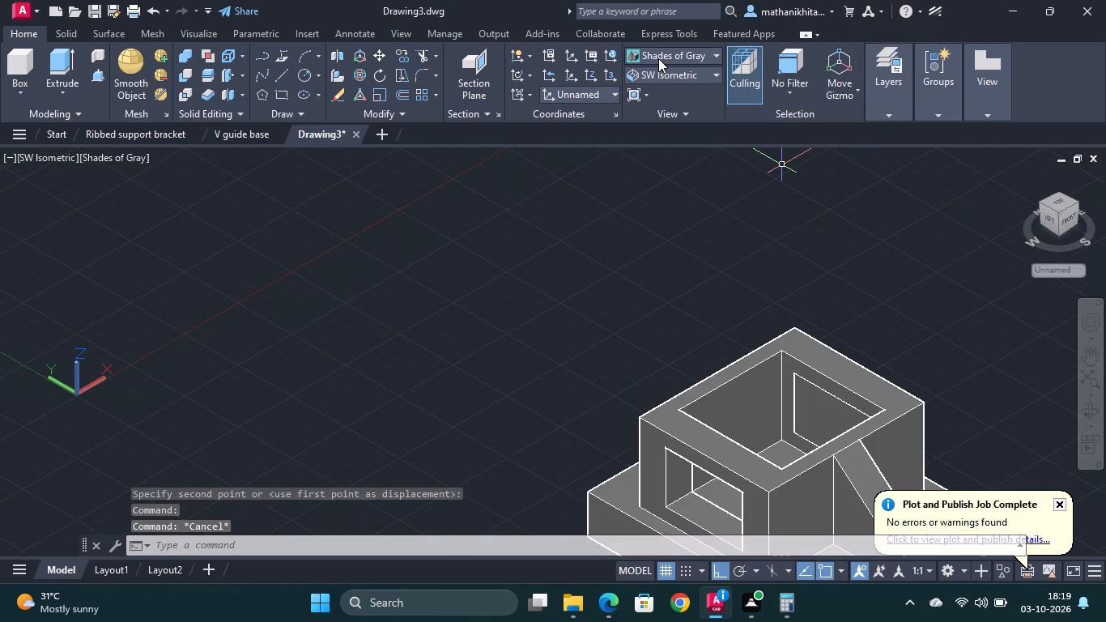
left_click(659, 57)
left_click(660, 101)
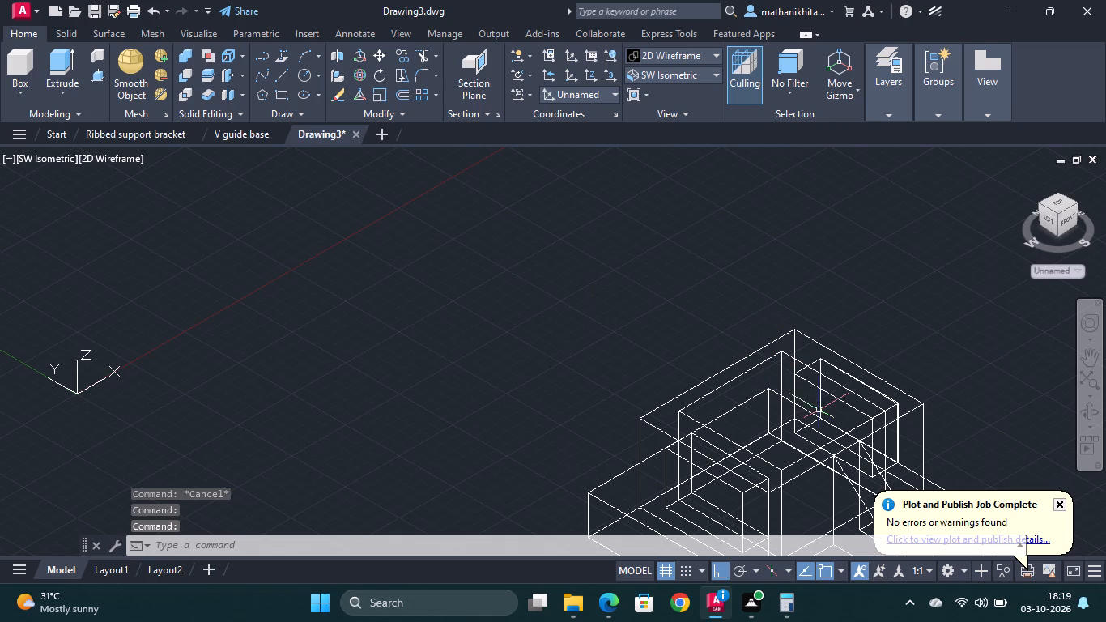
left_click(820, 389)
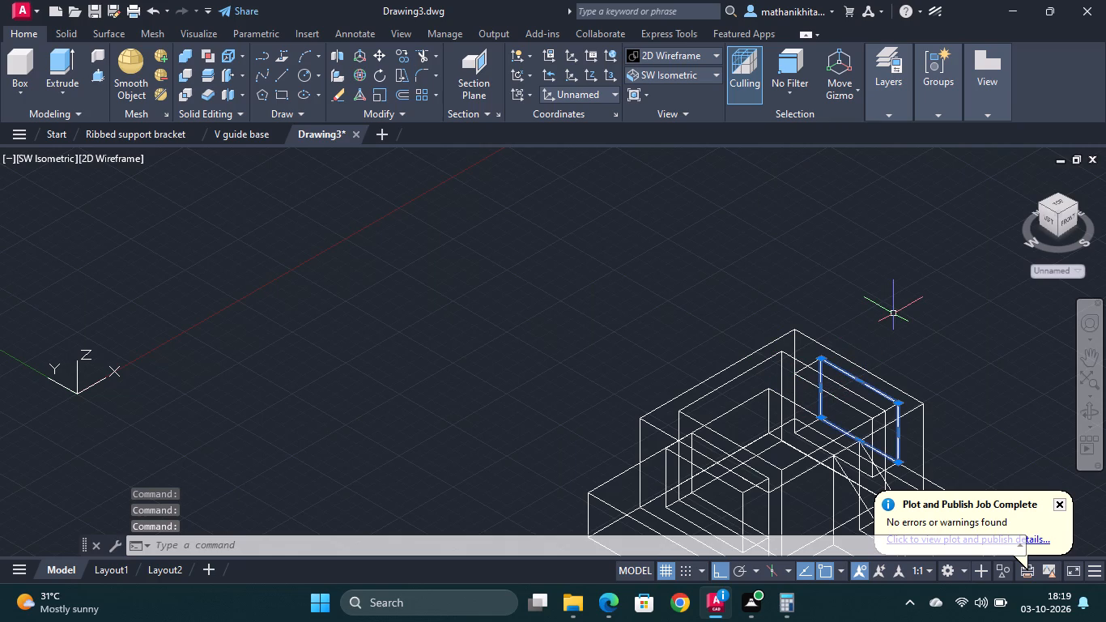
key("Delete")
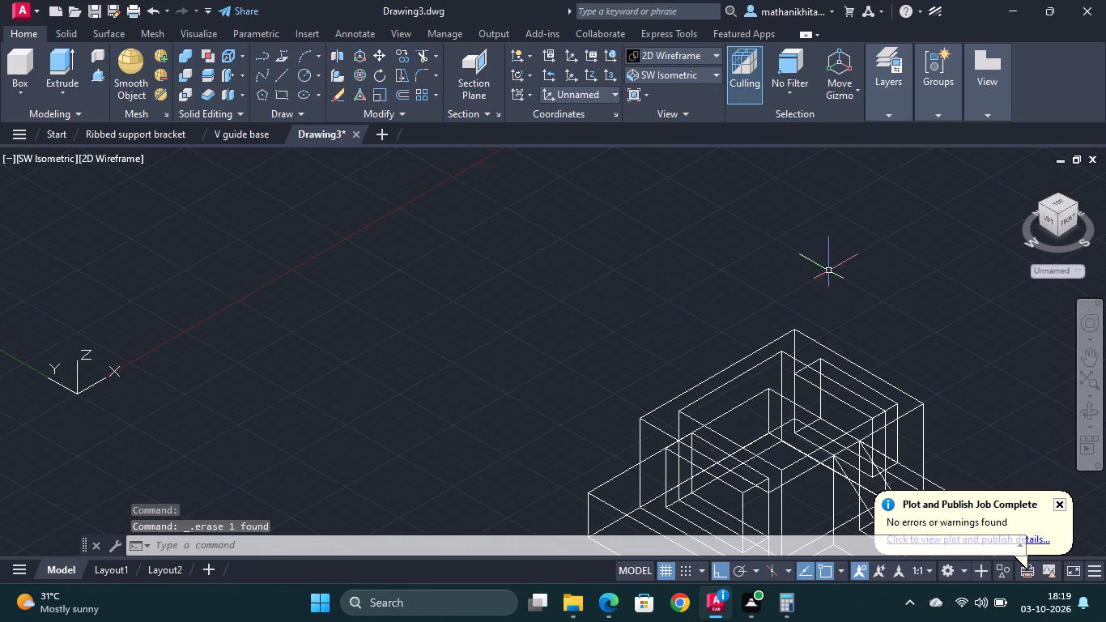
Set the visual style to Shades of Gray.
left_click(678, 50)
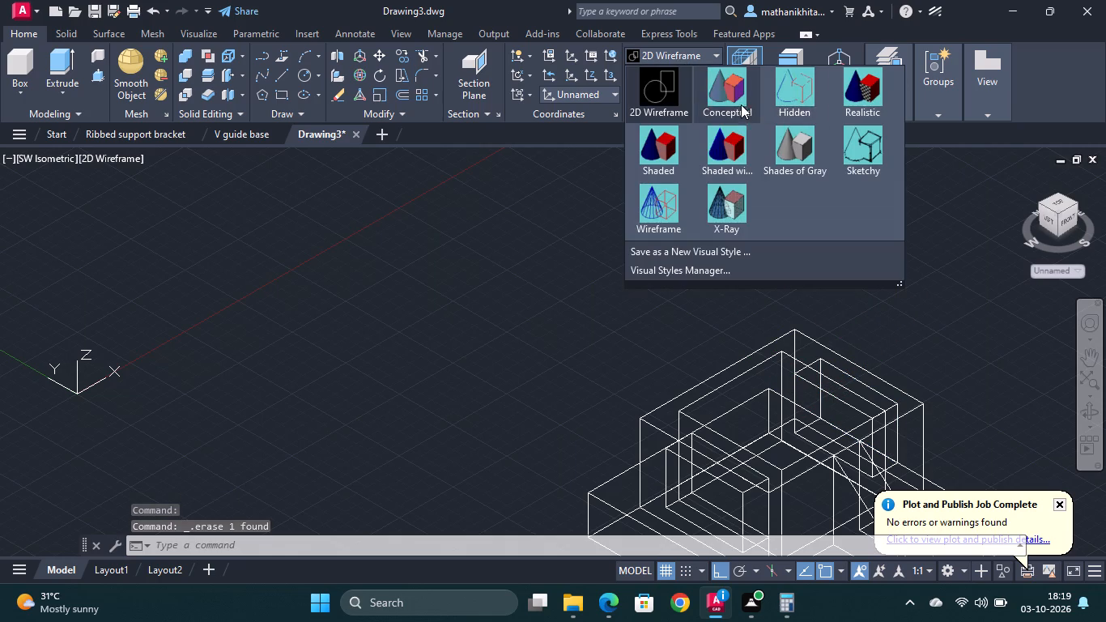
left_click(801, 154)
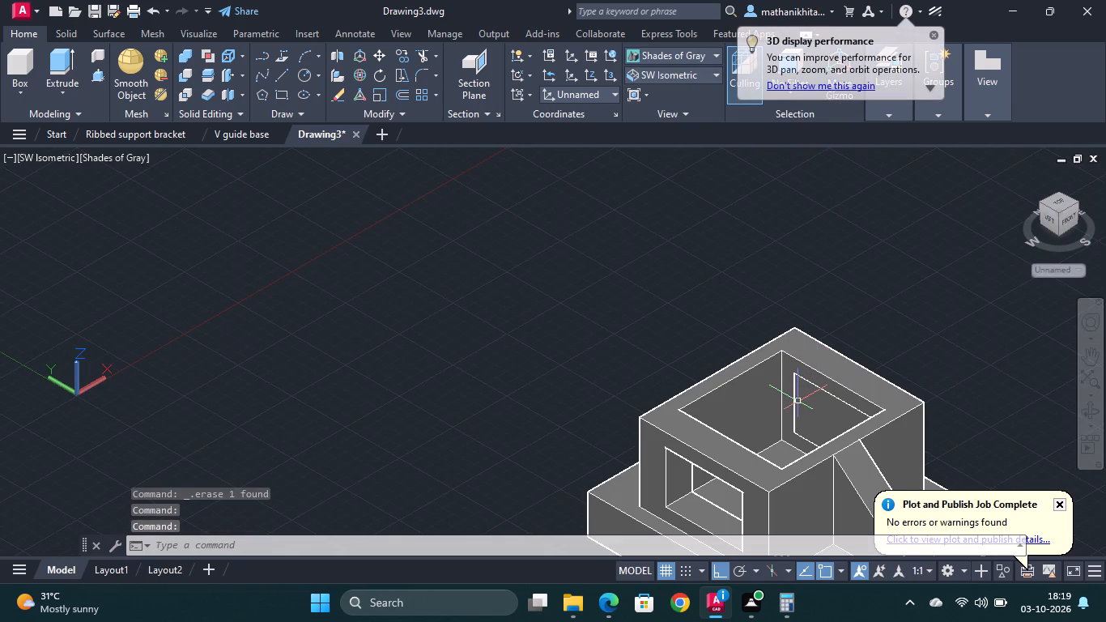
Examine the far-side pocket edges seen inside the block's top recess for leftover outlines.
scroll(798, 402, "up", 1)
scroll(798, 402, "down", 1)
middle_click_drag(791, 420, 742, 383)
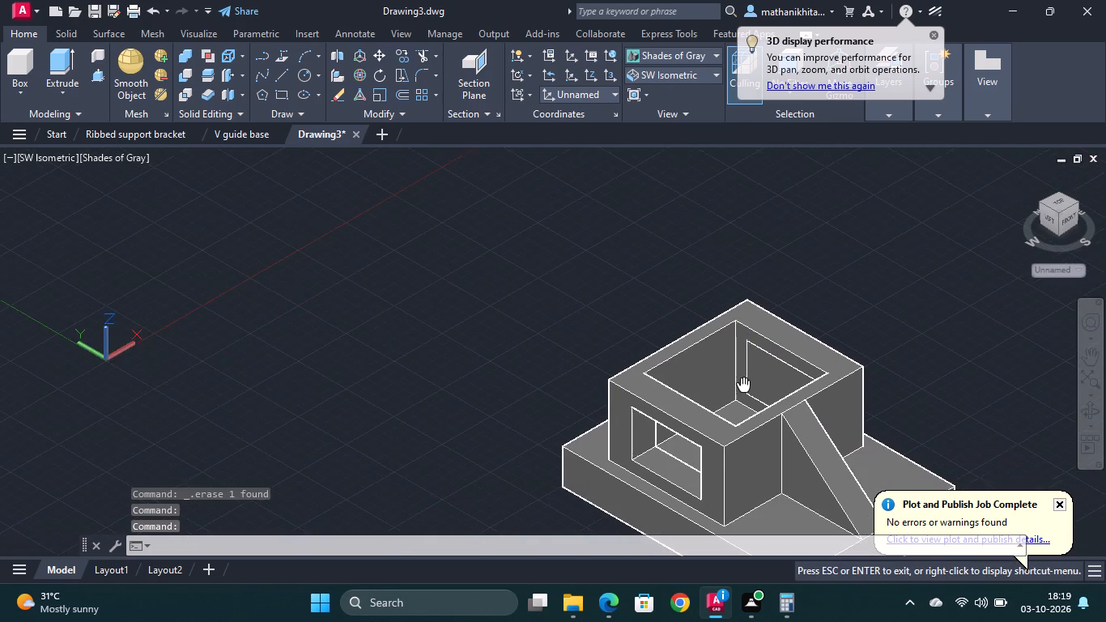
middle_click_drag(742, 383, 669, 351)
left_click(696, 347)
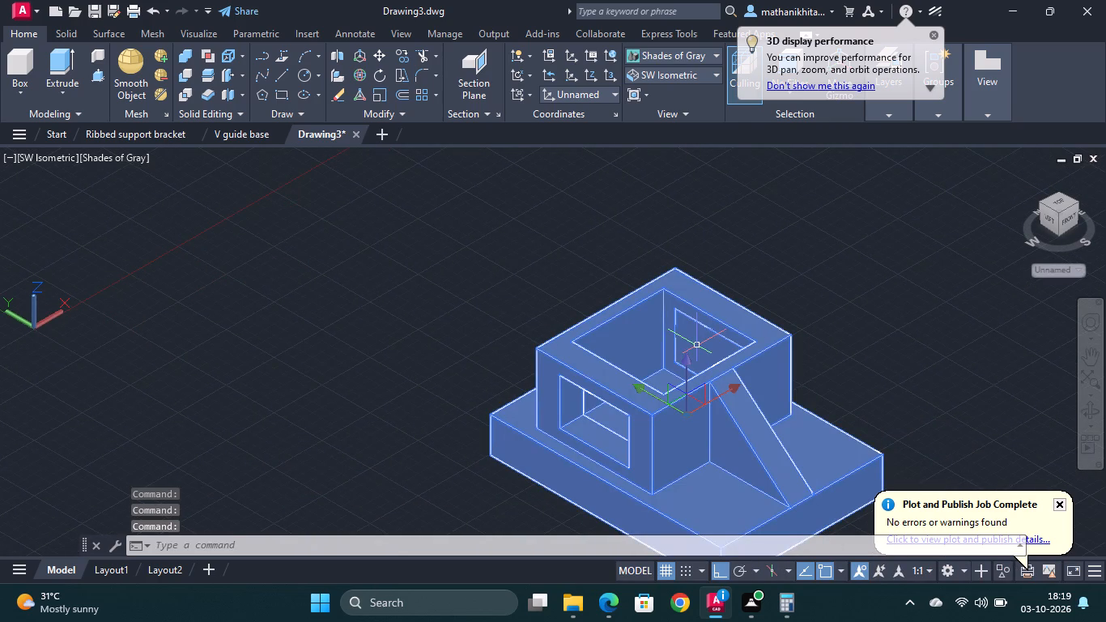
key("Escape")
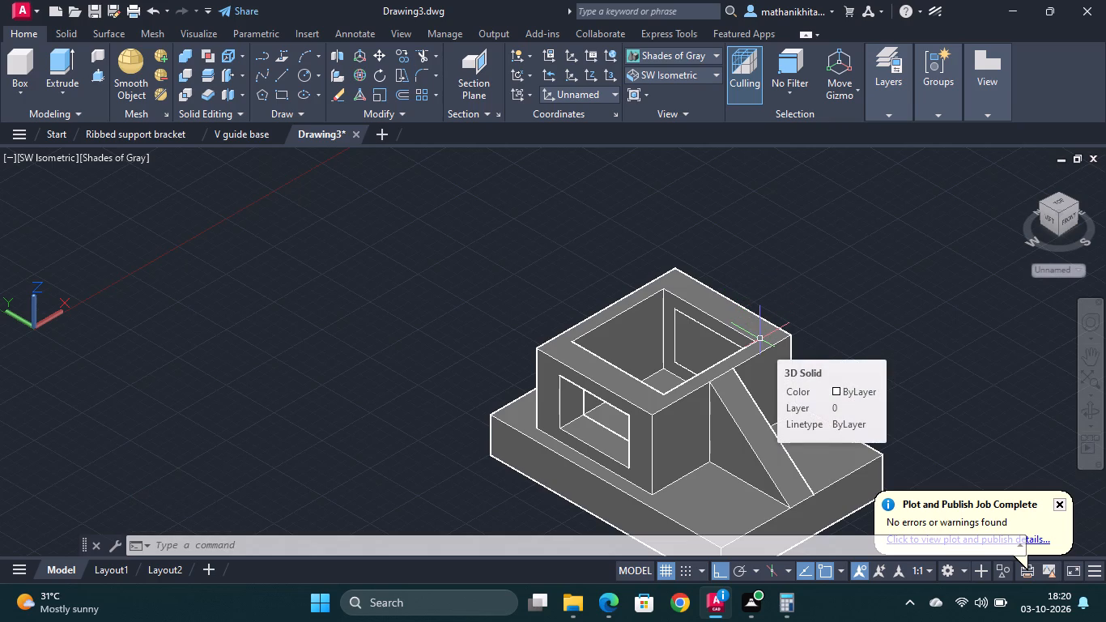
left_click(707, 329)
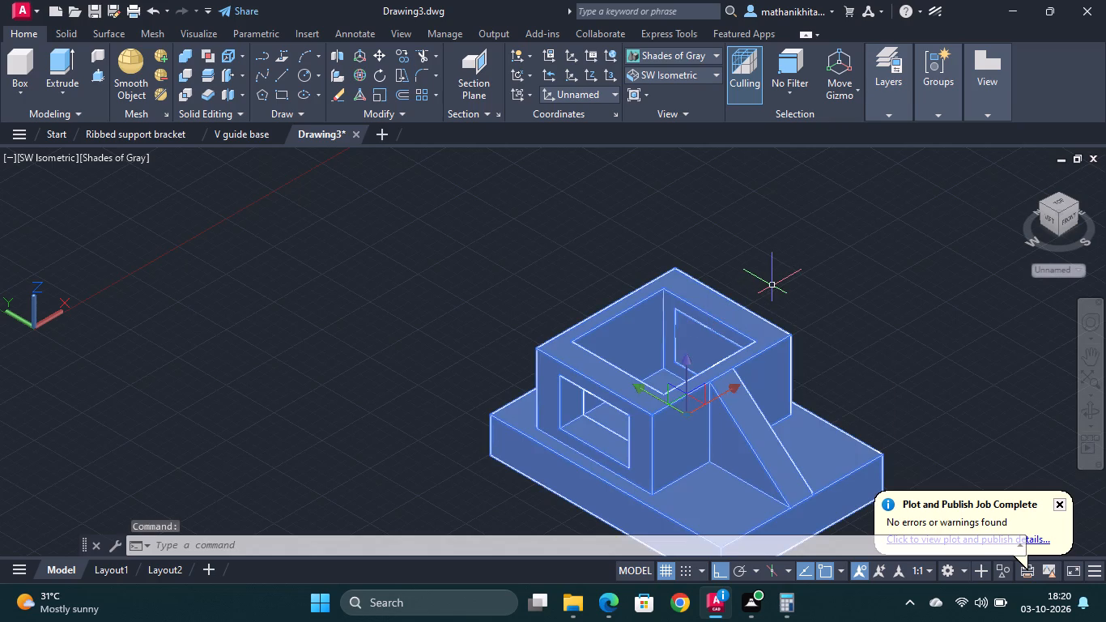
key("Escape")
Check the far-side pocket lines for separate leftover objects in 2D Wireframe, and return to the Shades of Gray visual style.
left_click(674, 57)
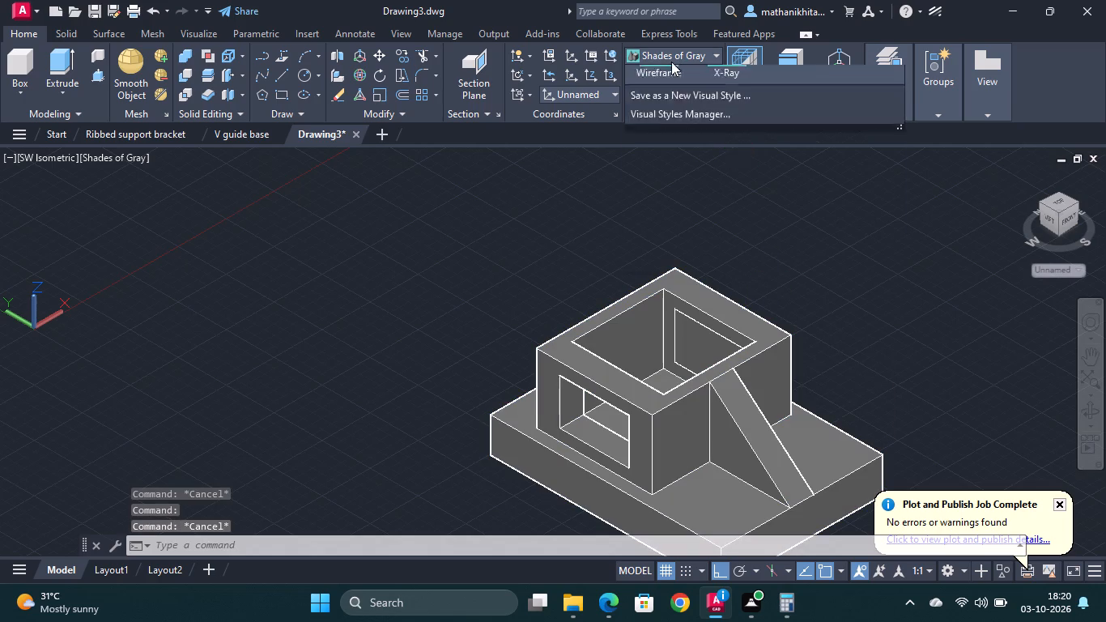
left_click(670, 91)
left_click(713, 330)
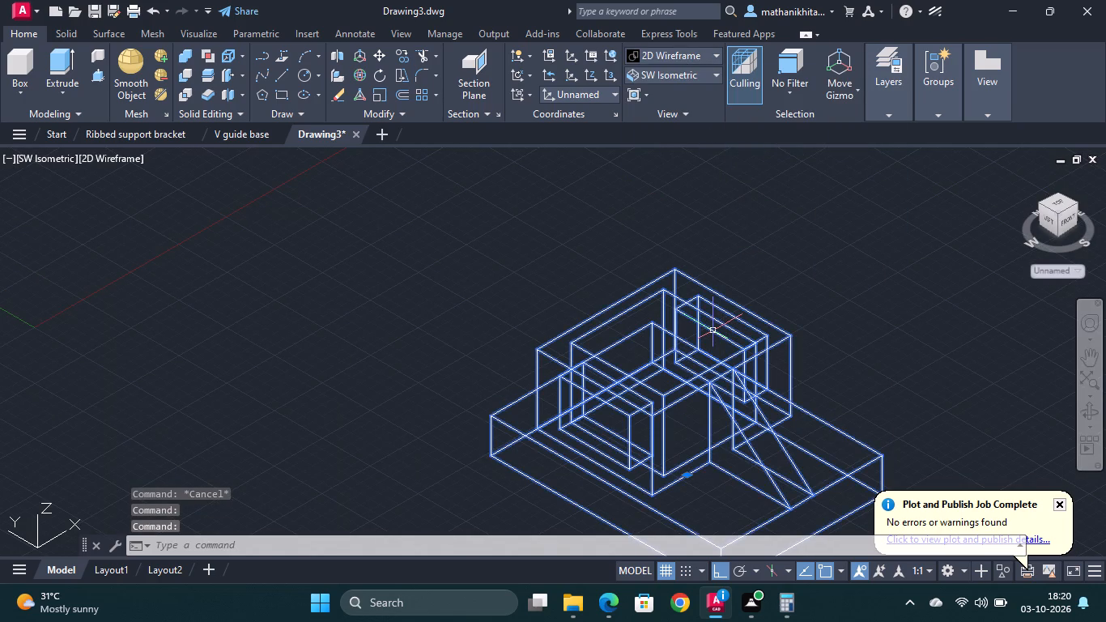
key("Escape")
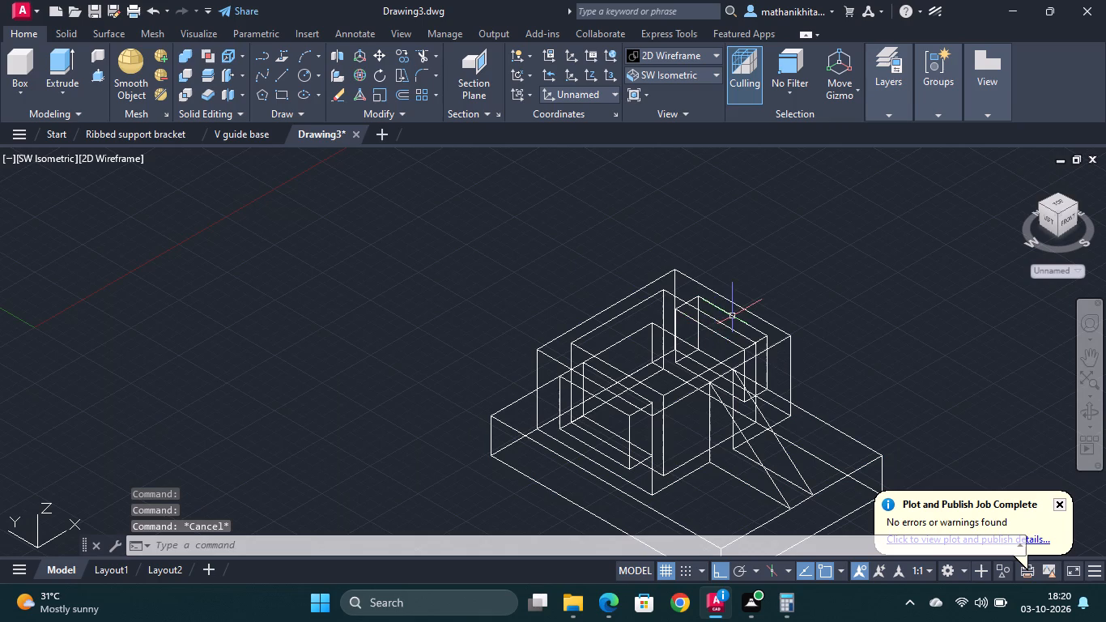
left_click(732, 316)
left_click(733, 315)
key("Escape")
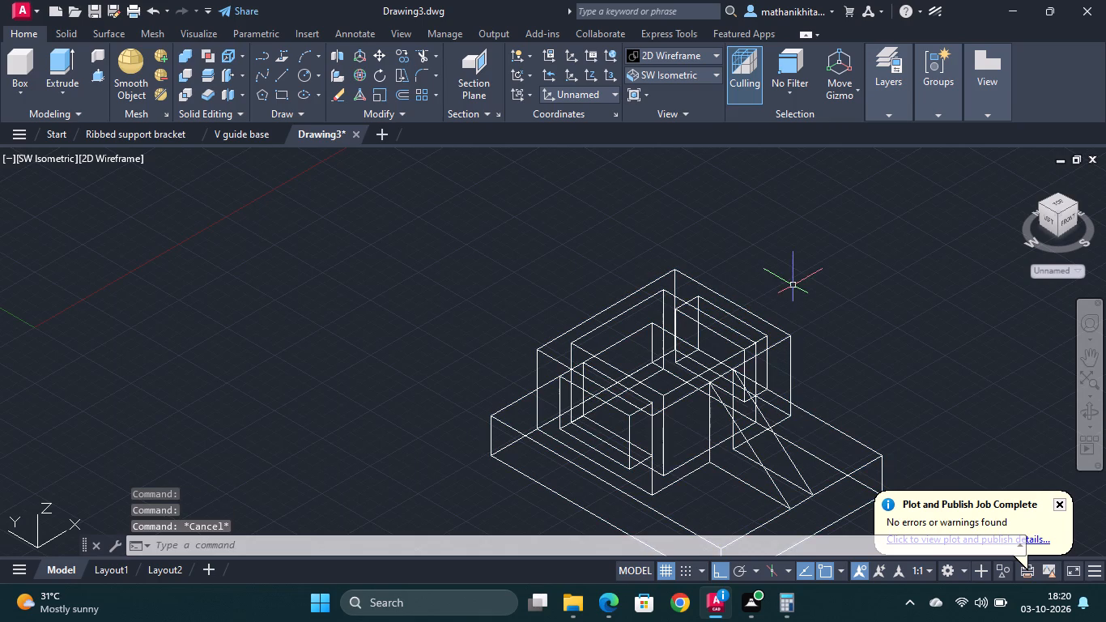
left_click(721, 335)
key("Escape")
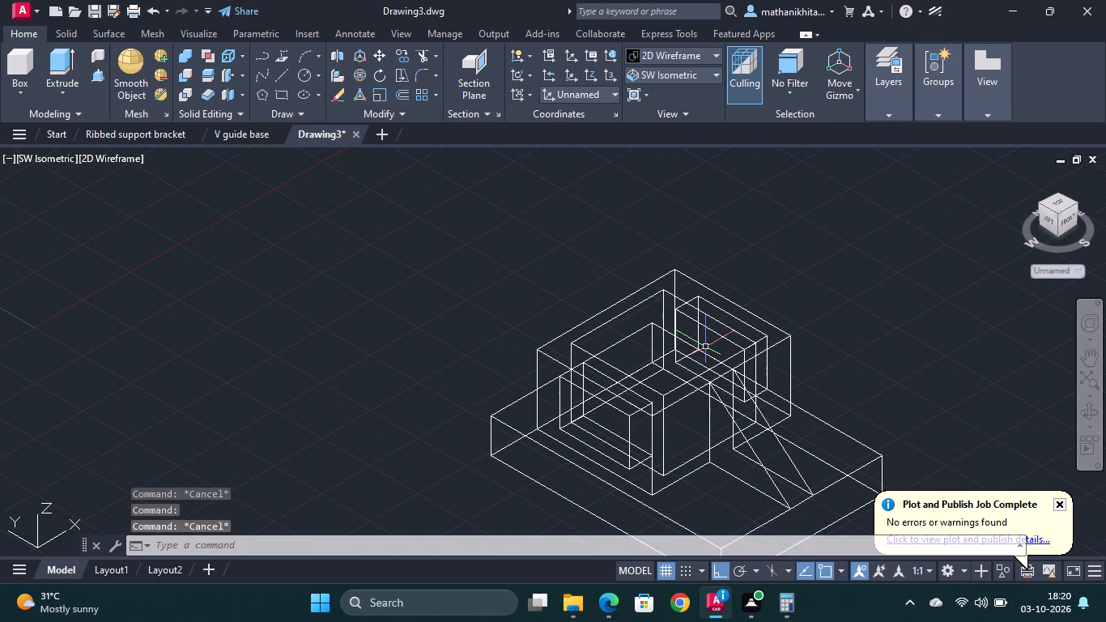
key("Escape")
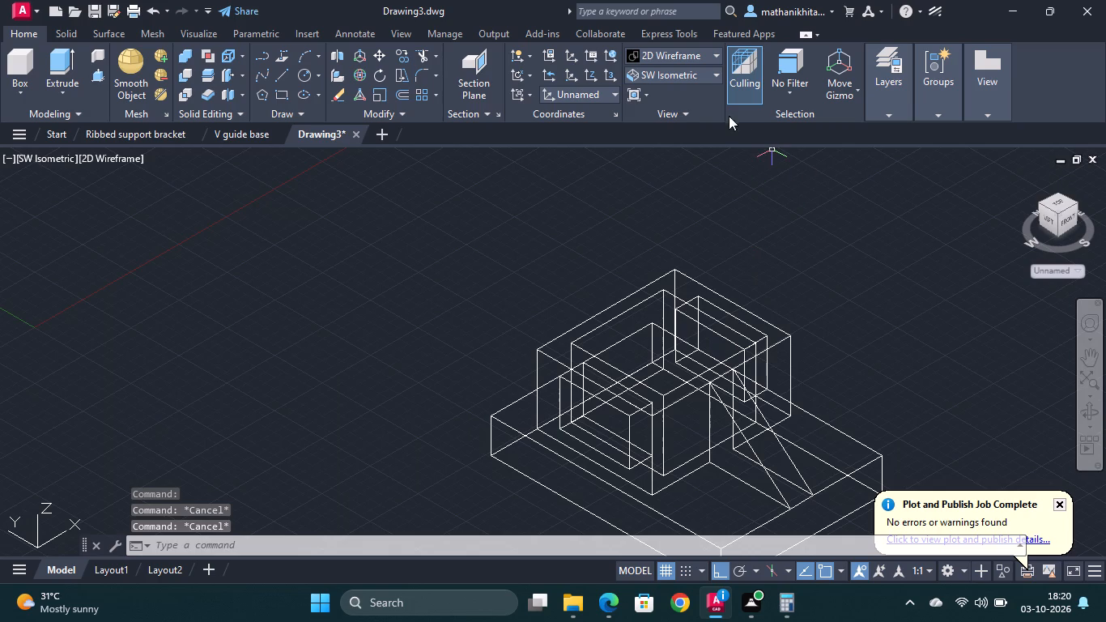
left_click(683, 58)
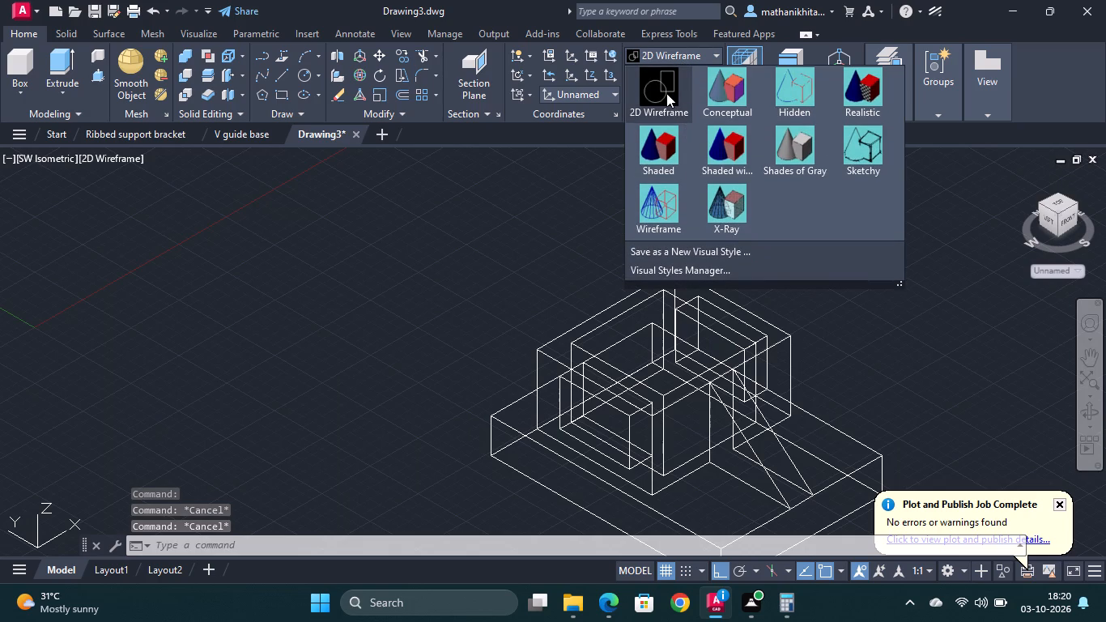
left_click(791, 155)
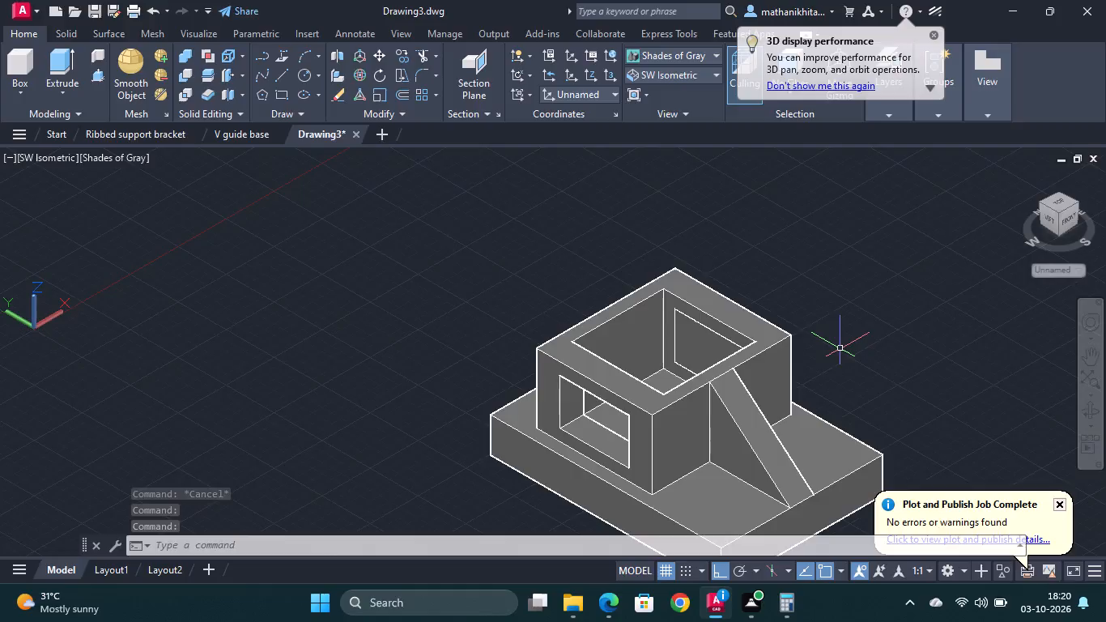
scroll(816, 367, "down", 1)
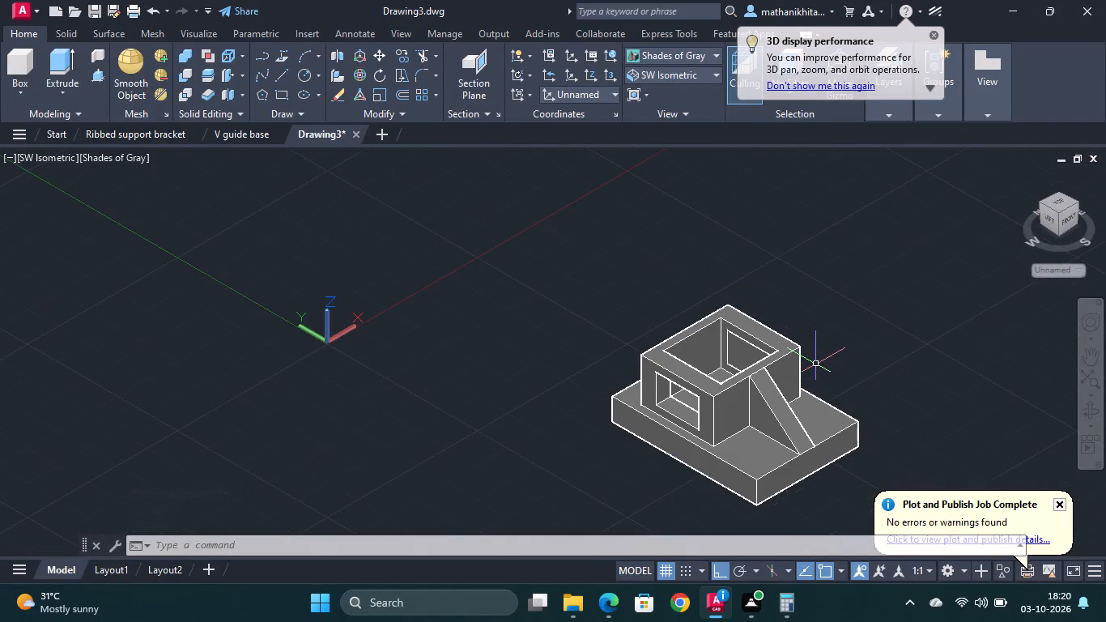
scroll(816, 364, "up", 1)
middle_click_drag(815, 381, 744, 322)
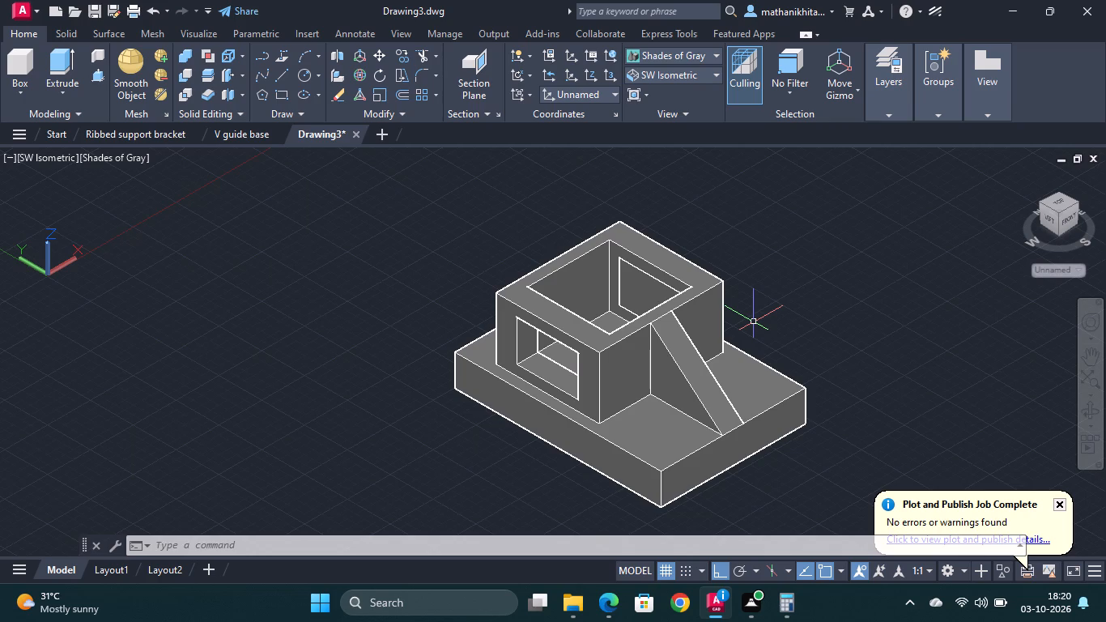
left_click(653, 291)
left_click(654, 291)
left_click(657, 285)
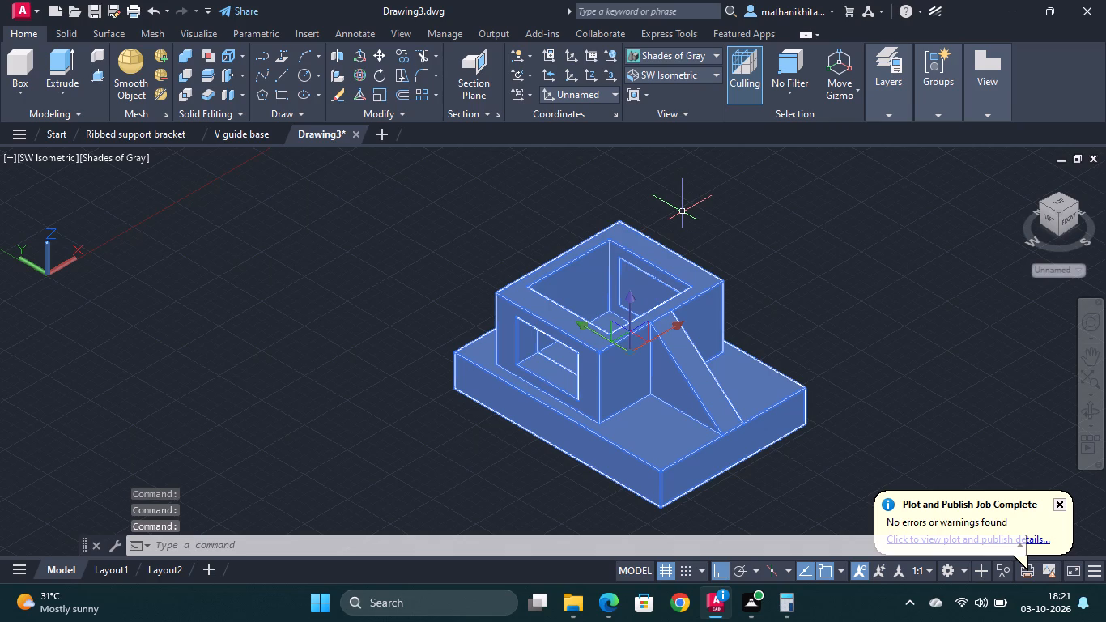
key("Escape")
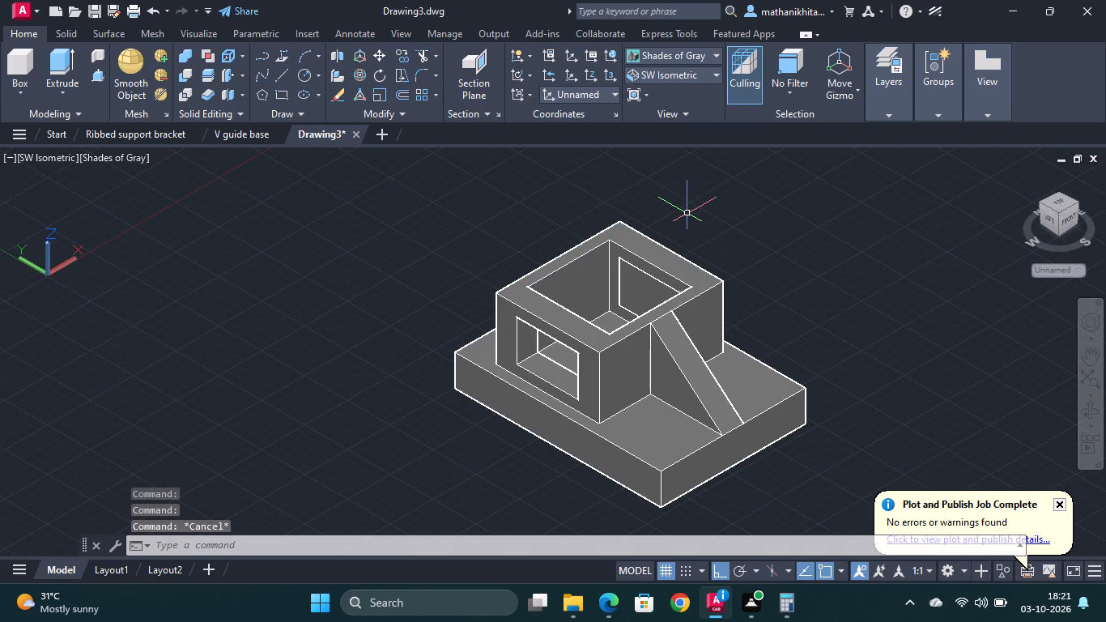
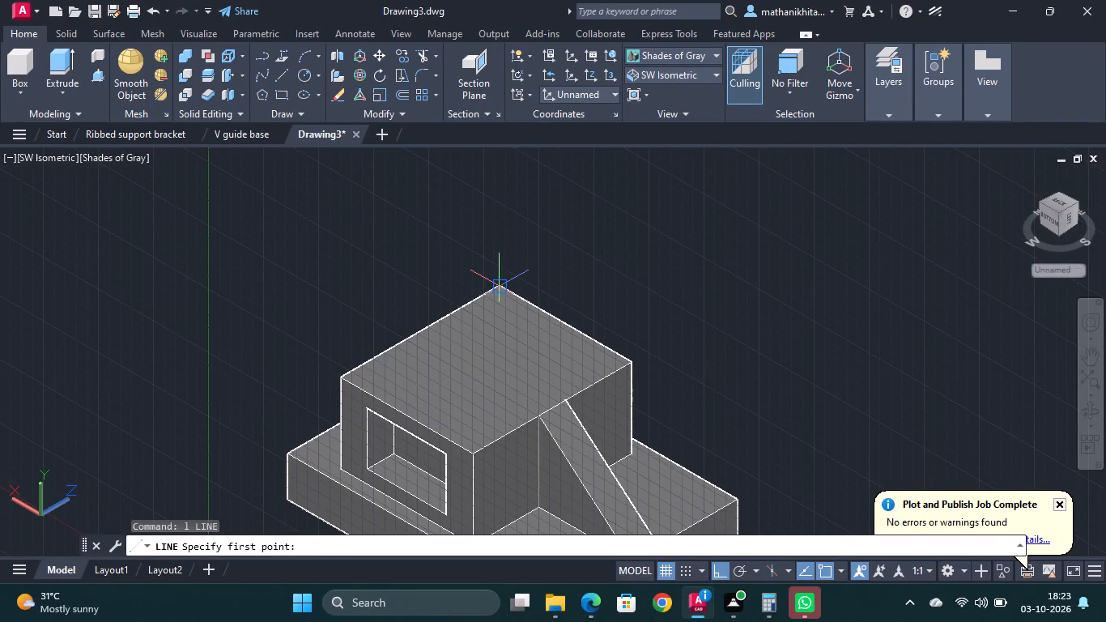
Draw a 24 × 24 mm square of lines on the block's top face, offset 6 mm and 3 mm from its back corner.
left_click(500, 283)
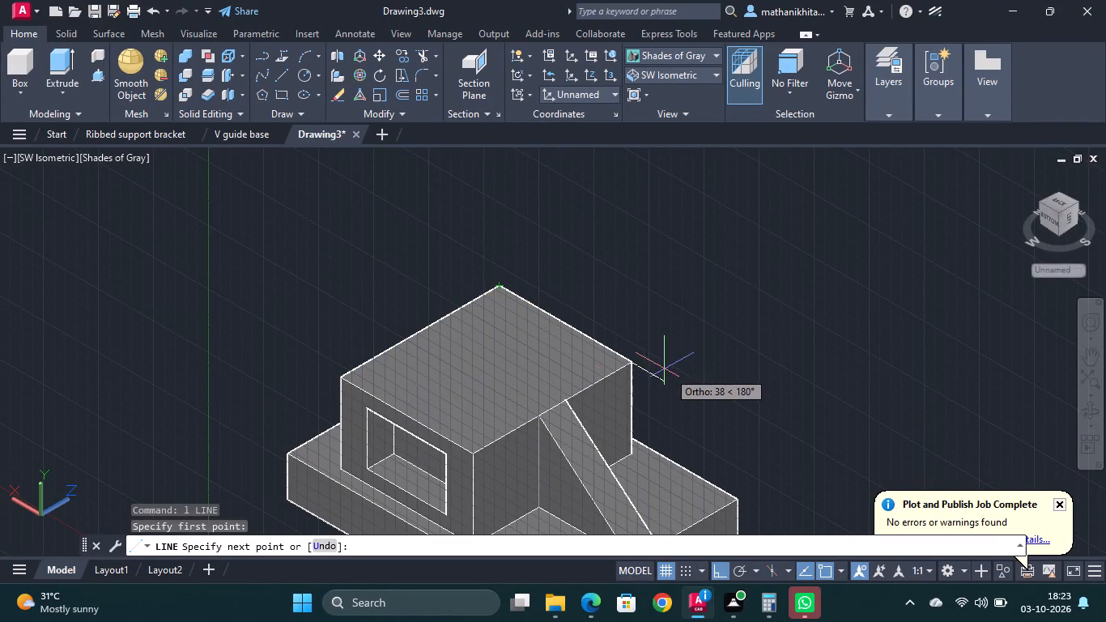
key("6")
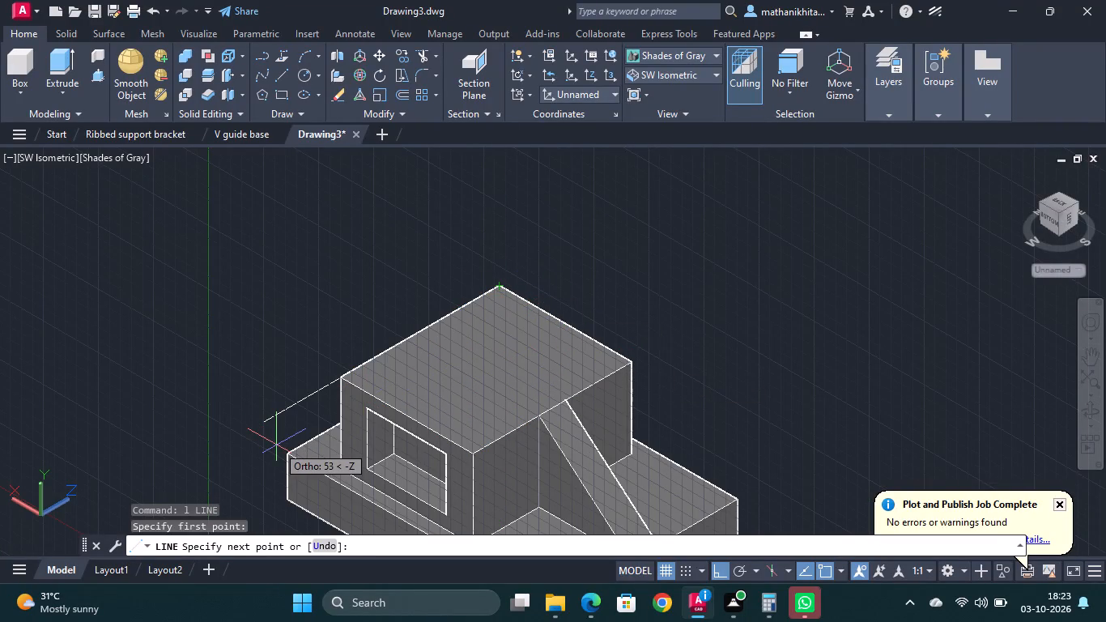
key("Return")
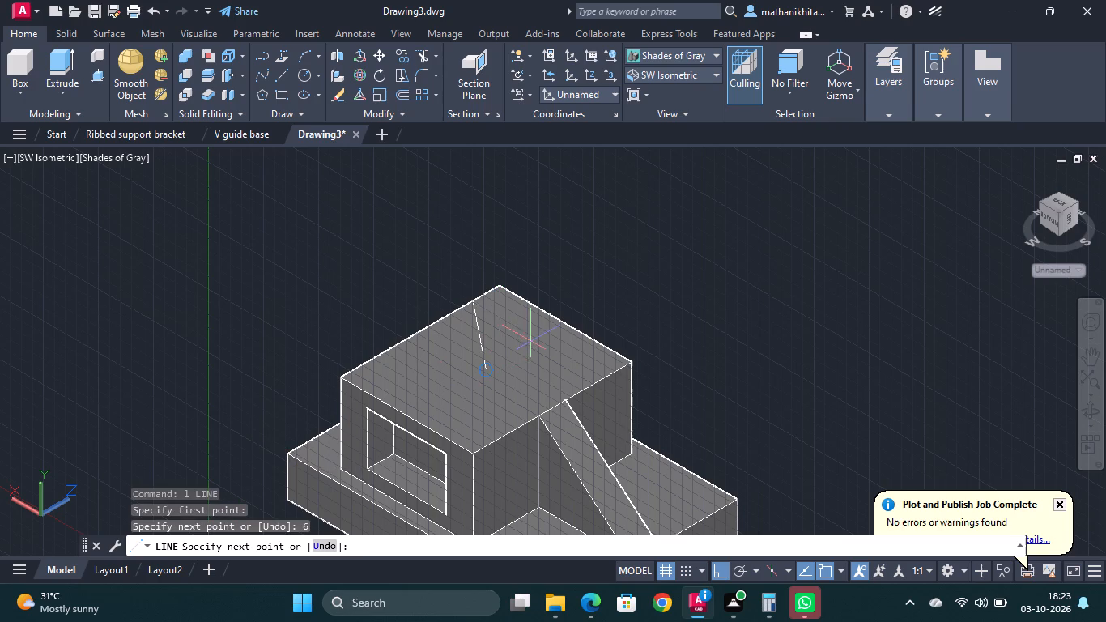
key("3")
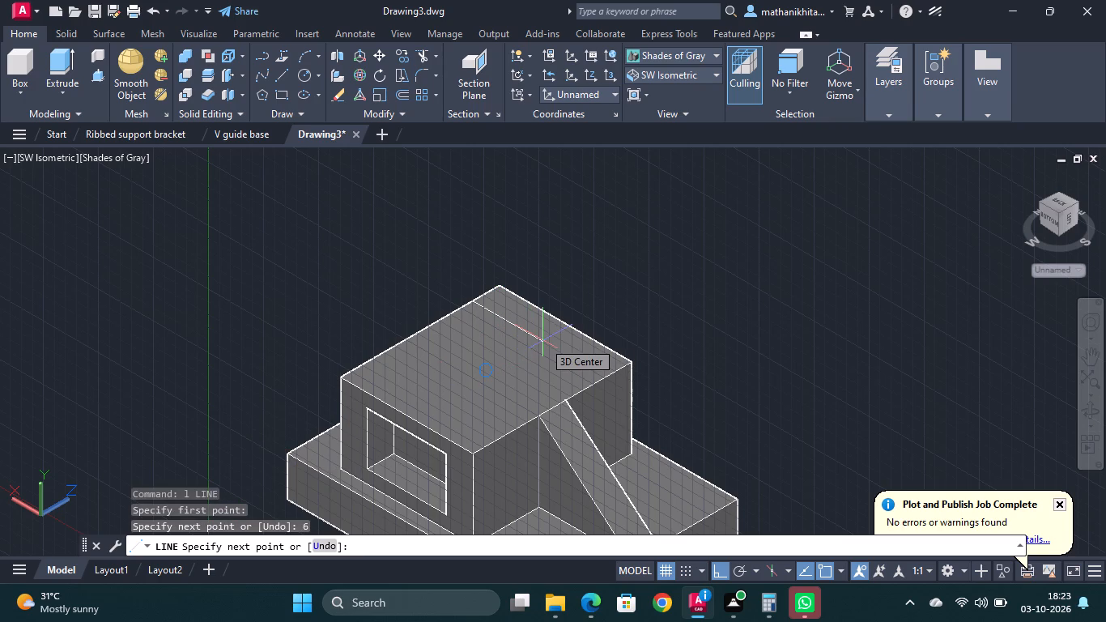
key("Return")
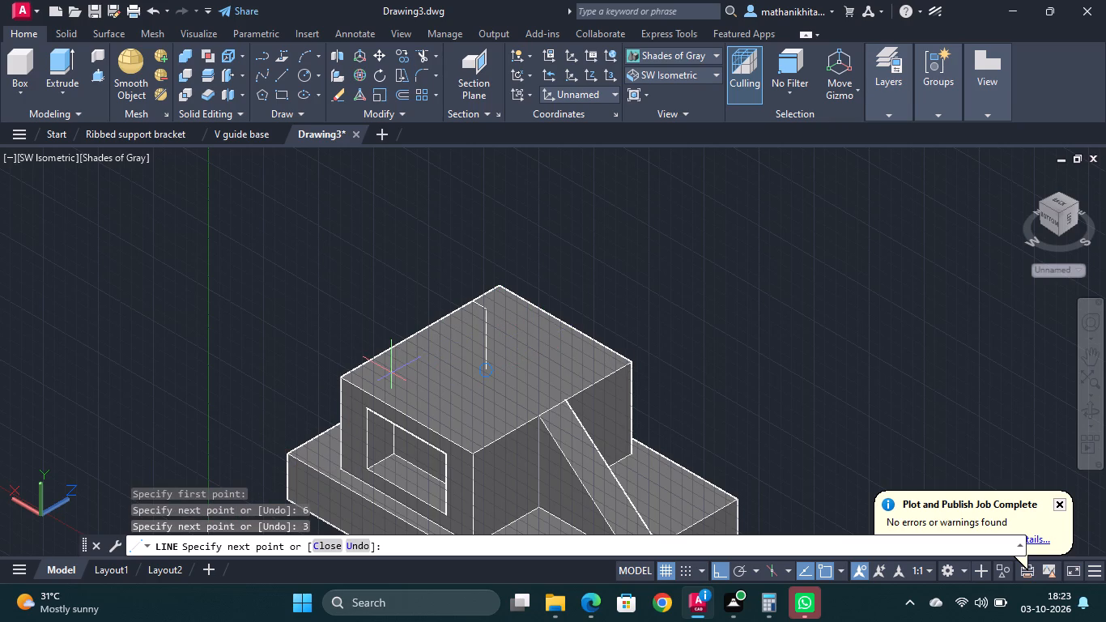
type("24")
key("Return")
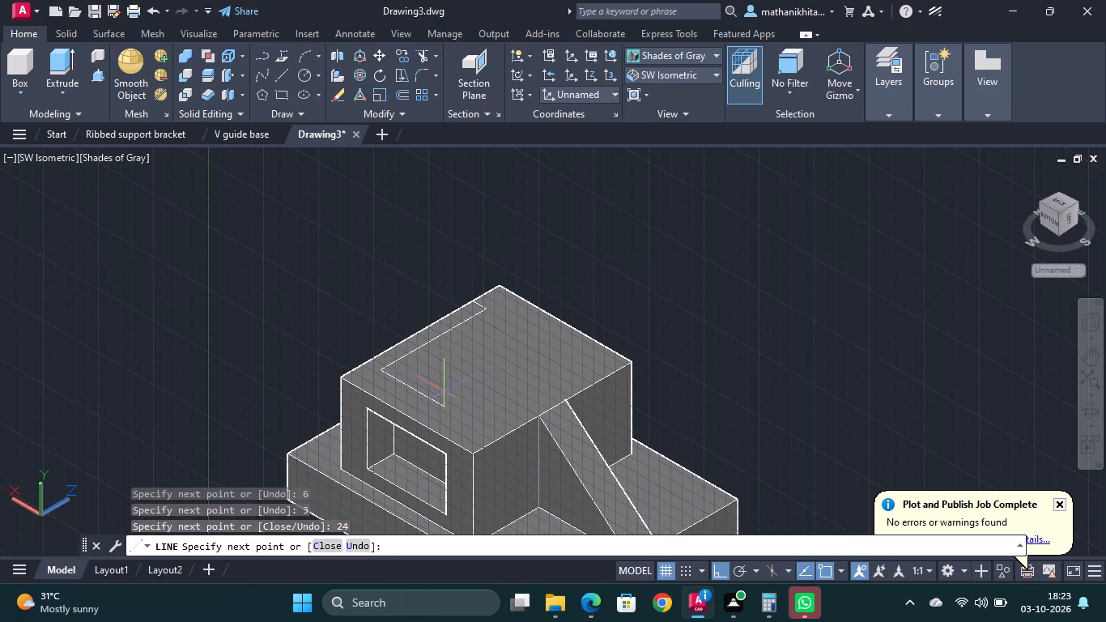
type("24")
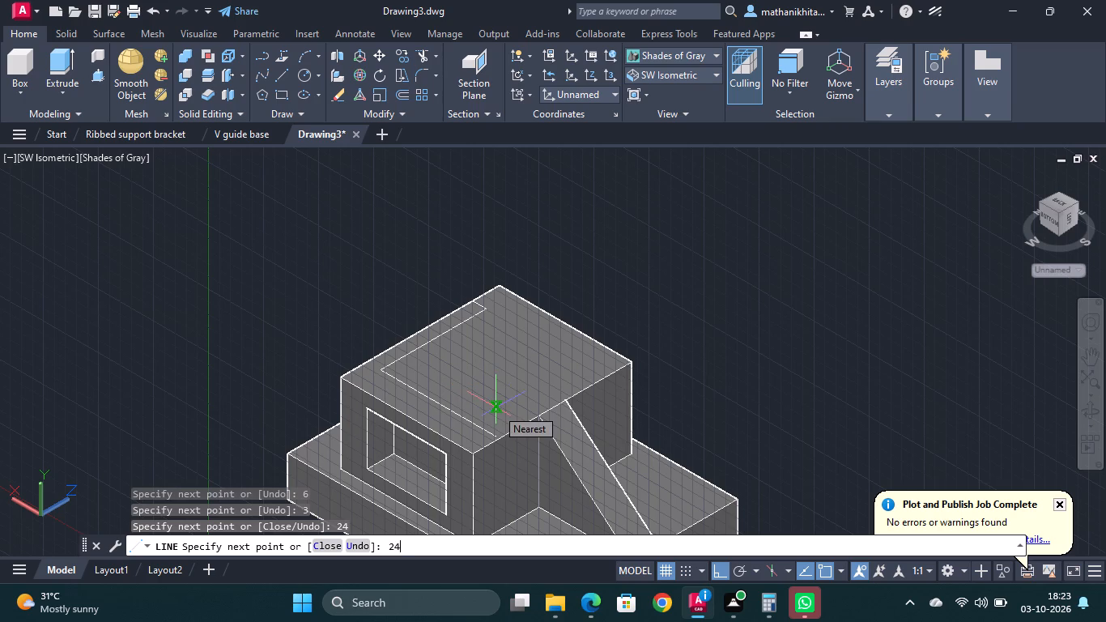
key("Return")
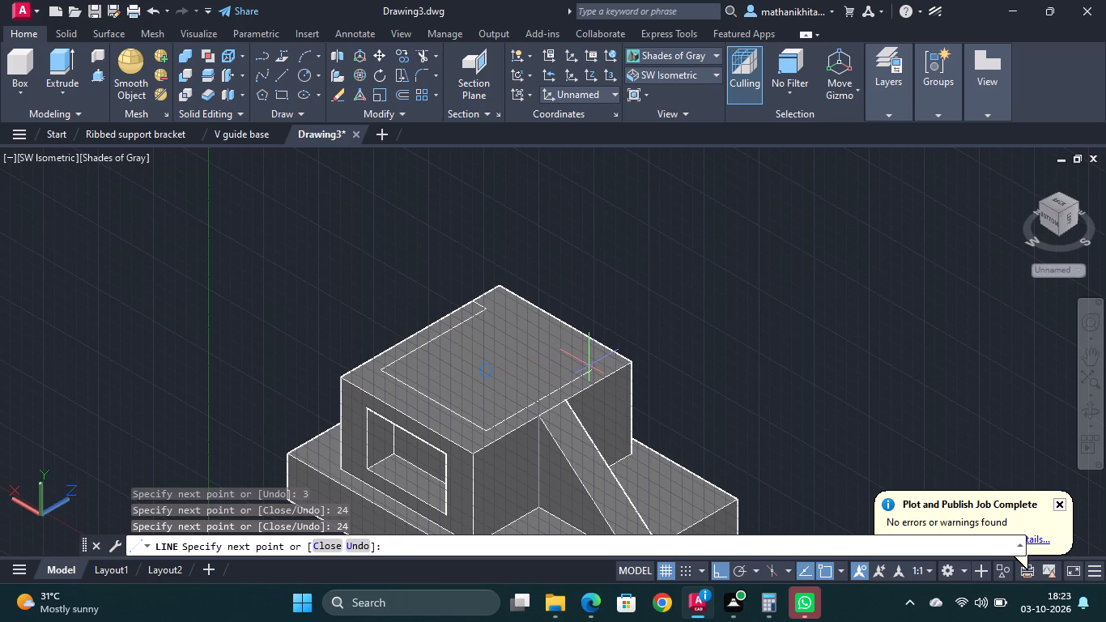
type("24")
key("Return")
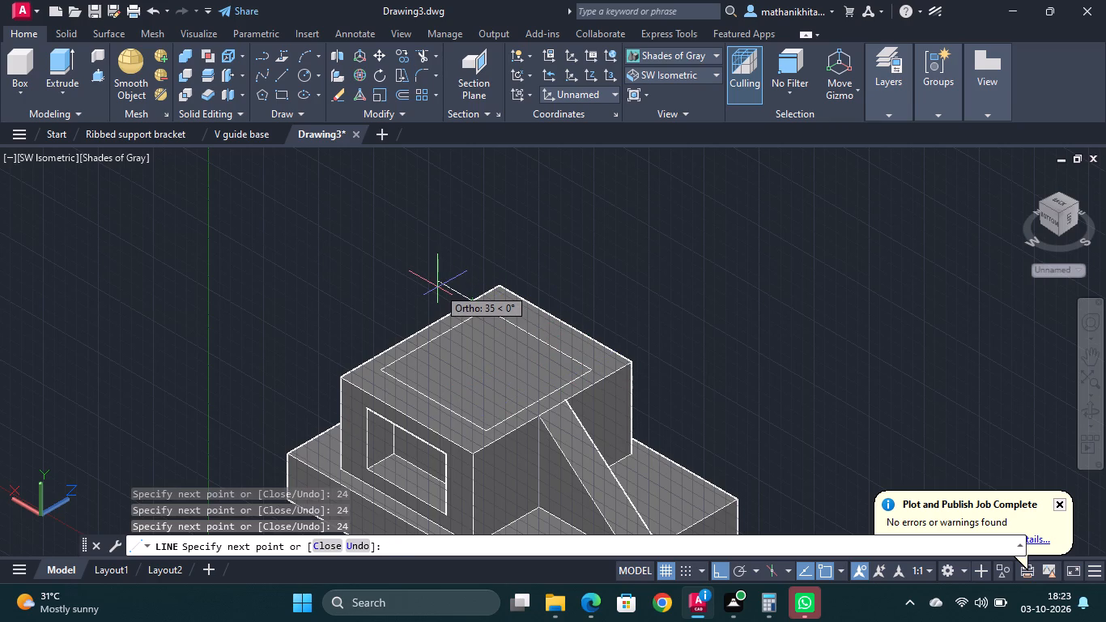
type("24")
key("Return")
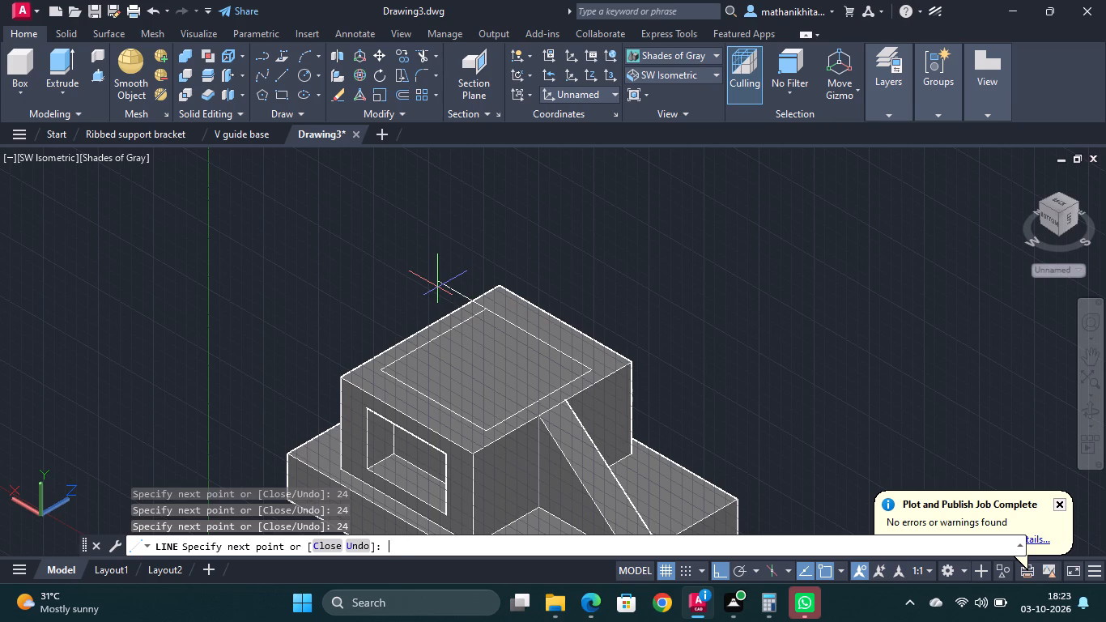
key("Escape")
In the 2D Wireframe visual style, erase the two short offset lines between the block's top corner and the square.
left_click(670, 56)
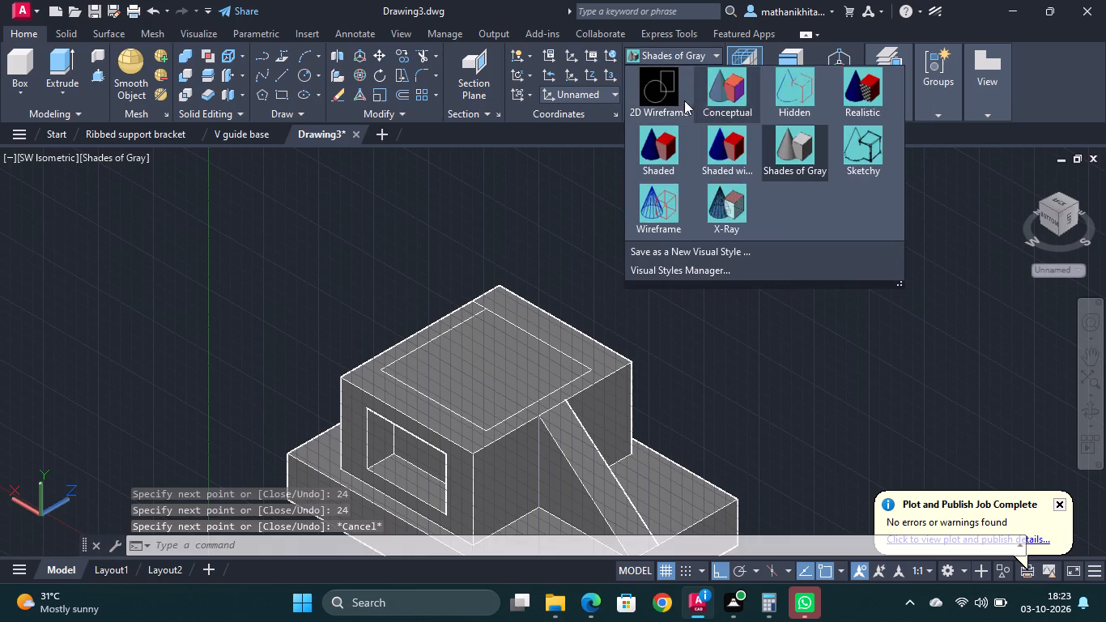
left_click(674, 101)
left_click(488, 294)
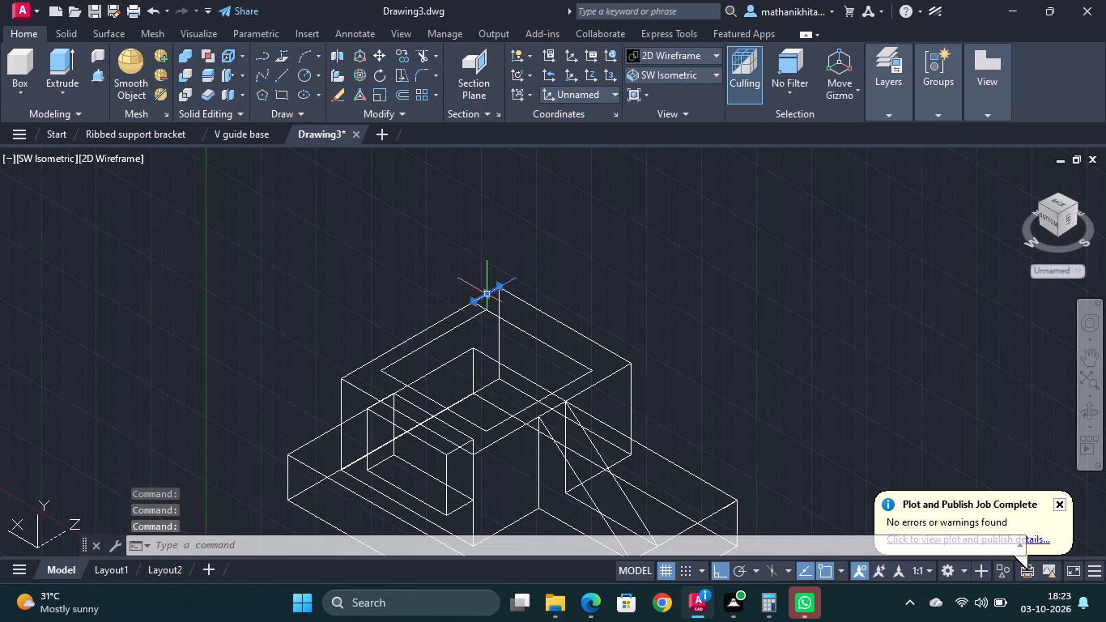
left_click(479, 304)
key("Delete")
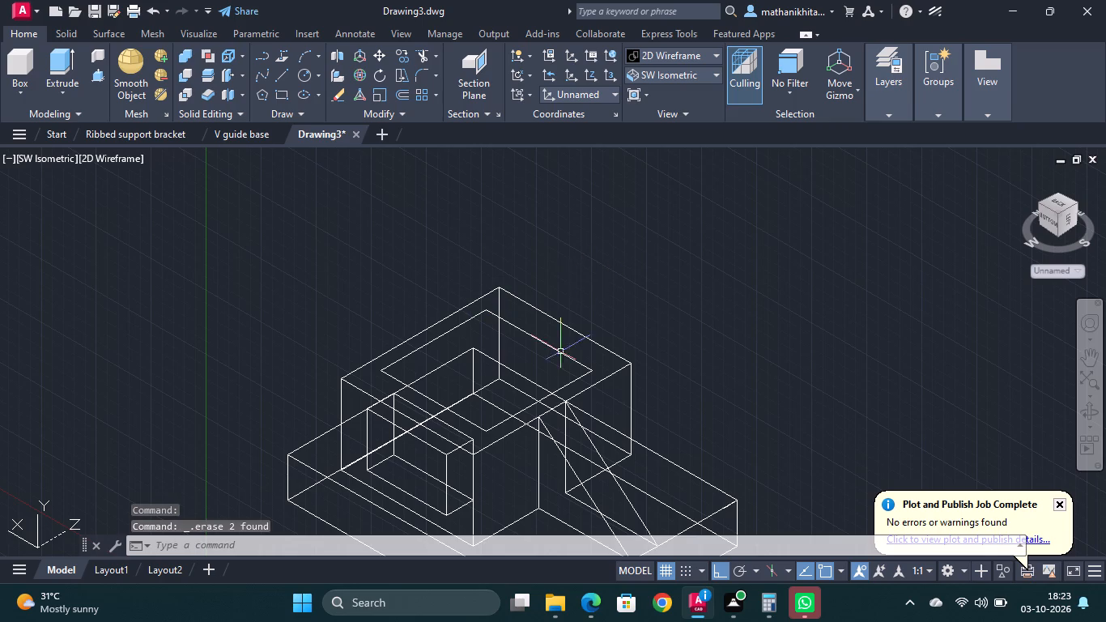
Join the four lines of the top-face square into one polyline.
left_click(535, 337)
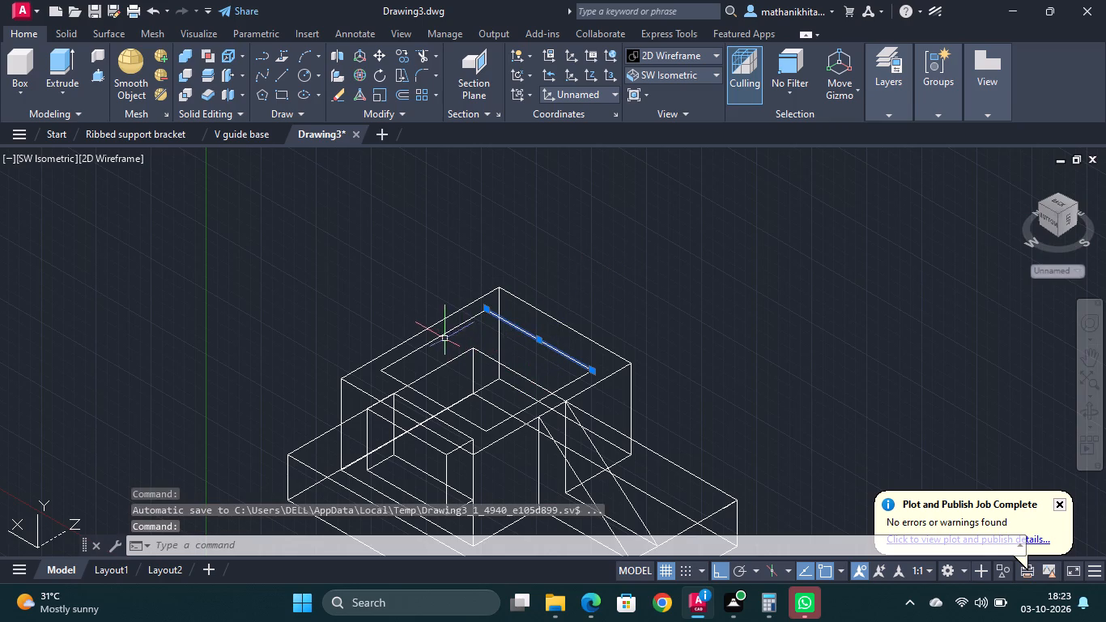
left_click(439, 337)
left_click(398, 381)
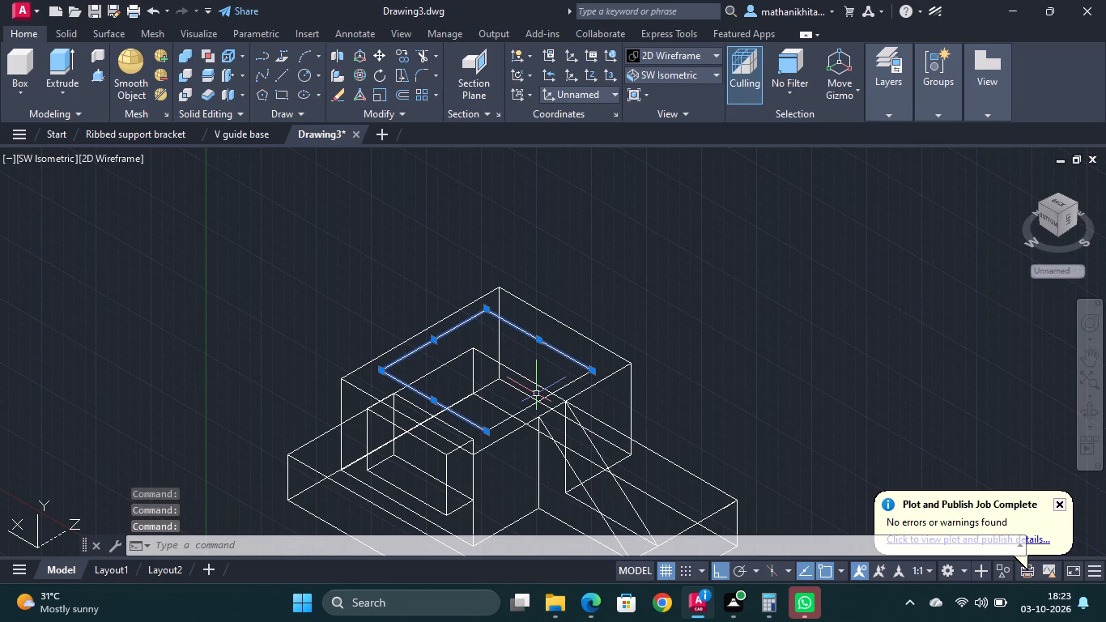
left_click(525, 407)
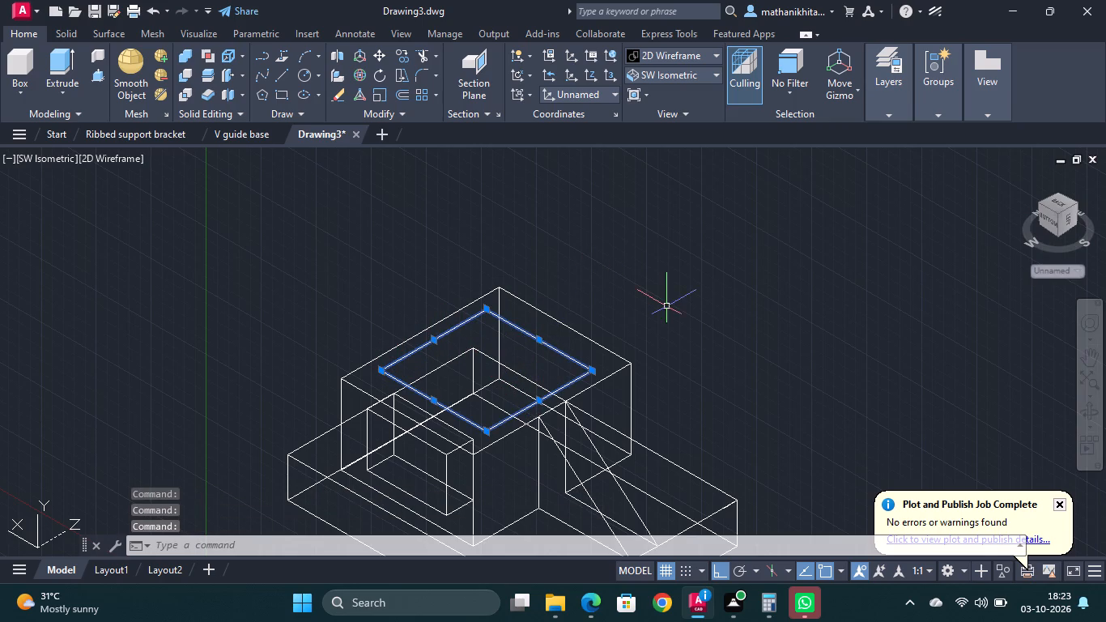
key("j")
key("Return")
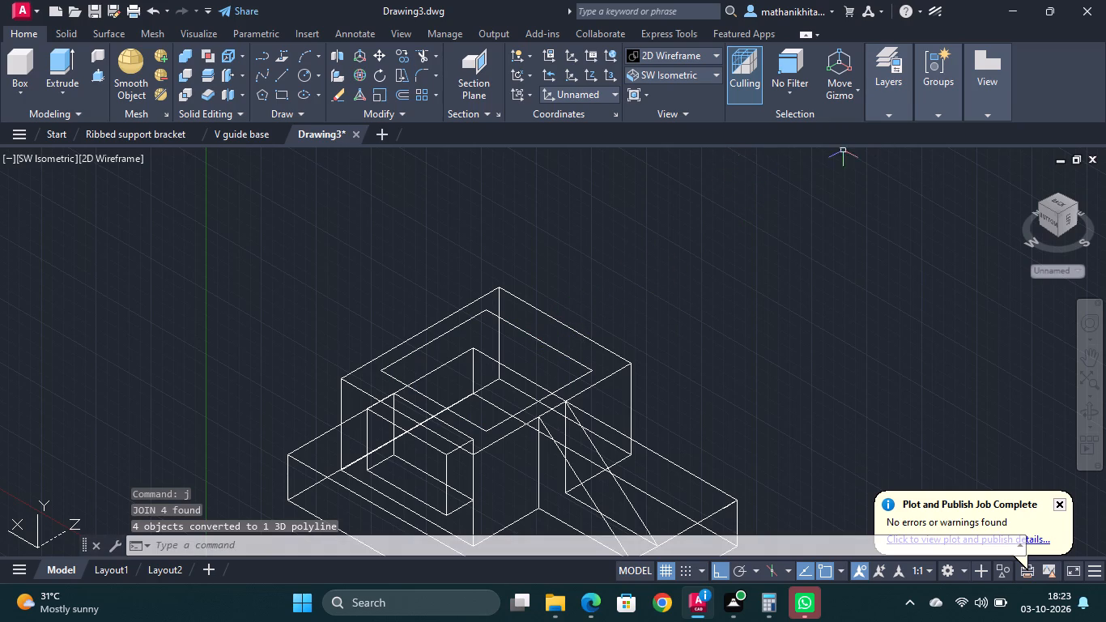
In the Shades of Gray visual style, presspull the square area 18 mm down into the block to cut the top recess.
left_click(690, 57)
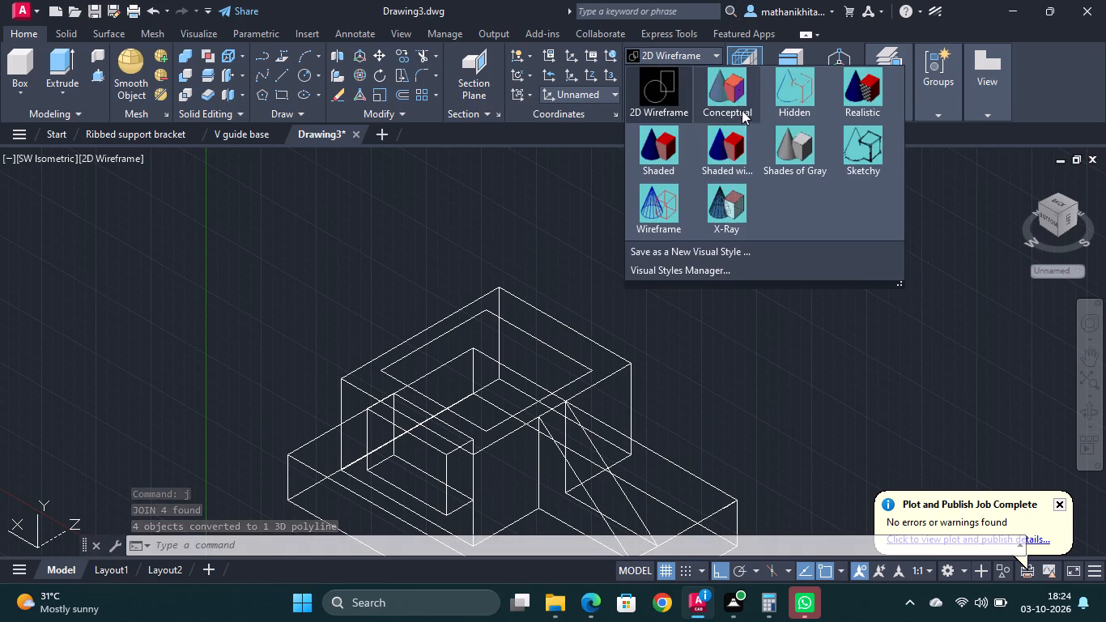
left_click(789, 130)
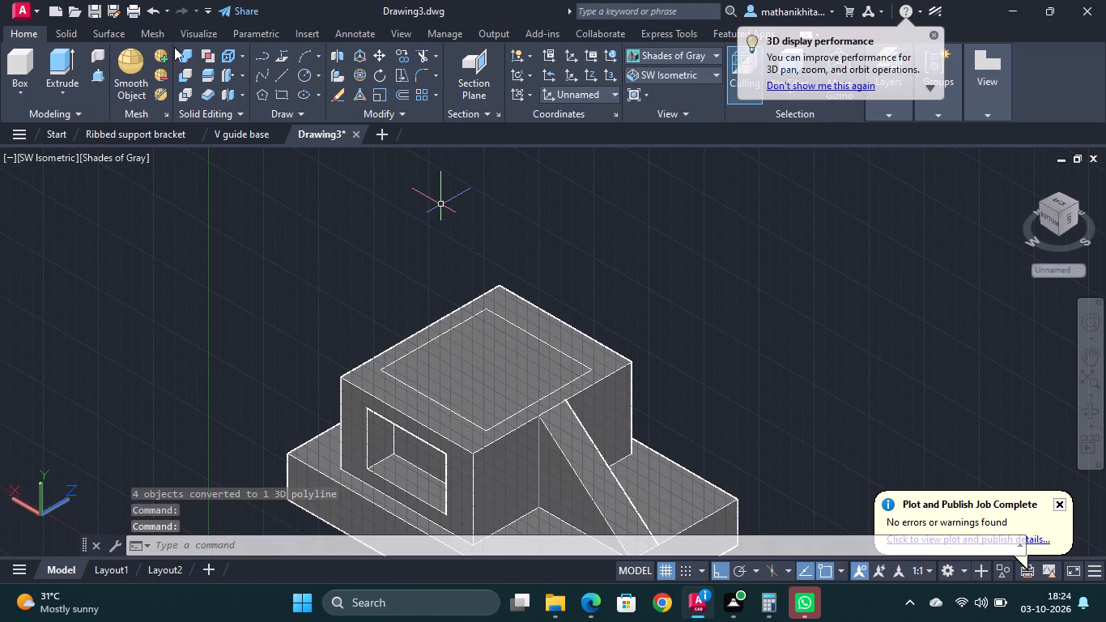
left_click(100, 77)
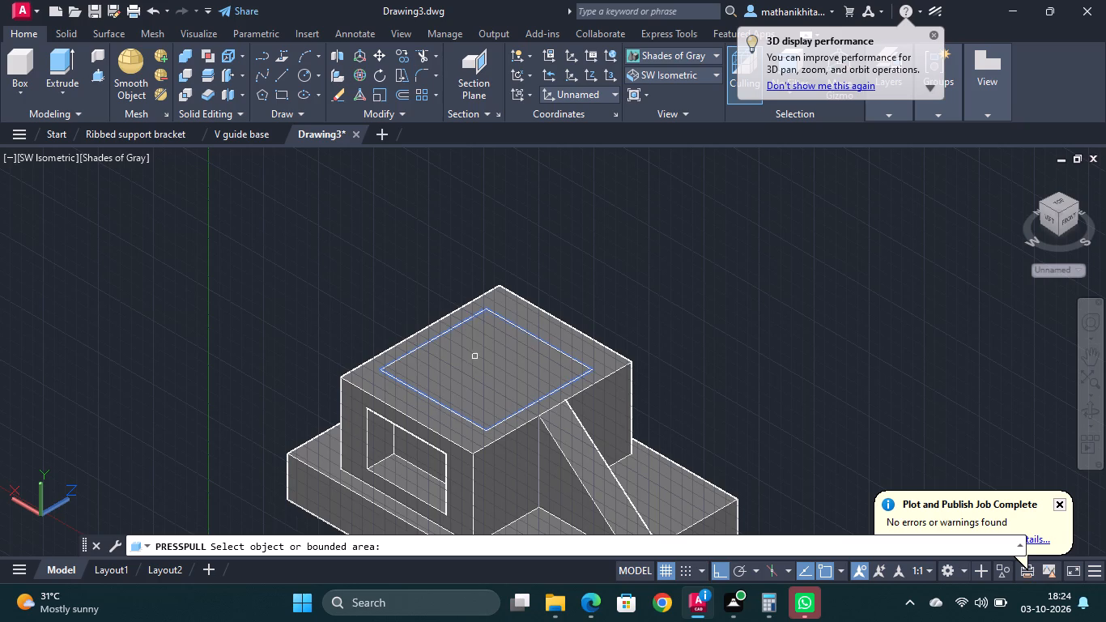
left_click(476, 358)
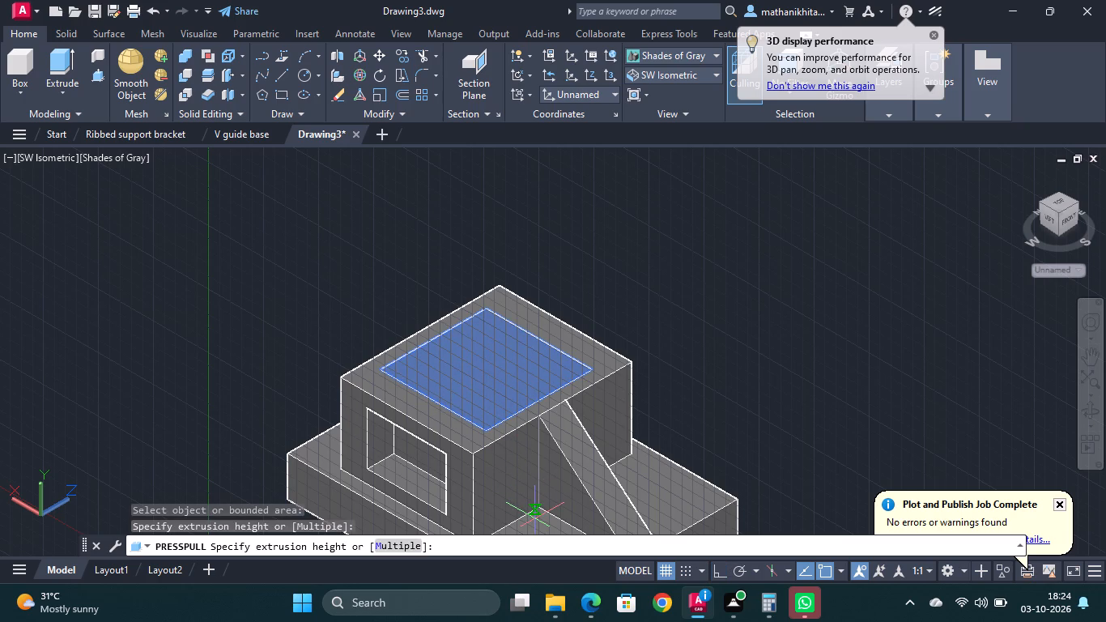
type("-18")
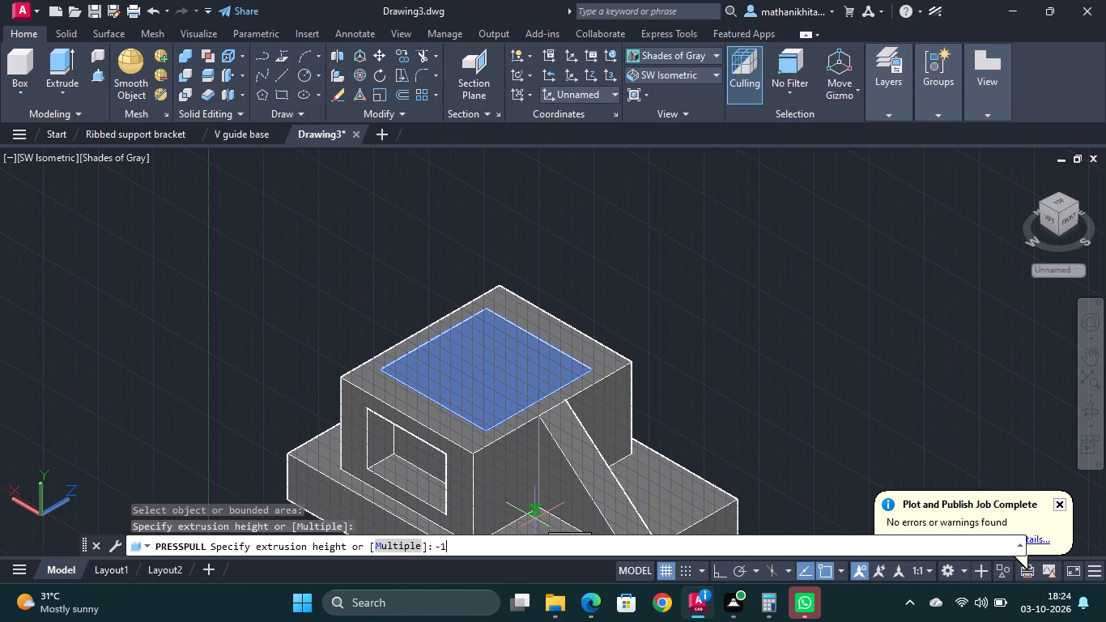
key("Return")
scroll(560, 433, "down", 1)
middle_click_drag(648, 398, 644, 303)
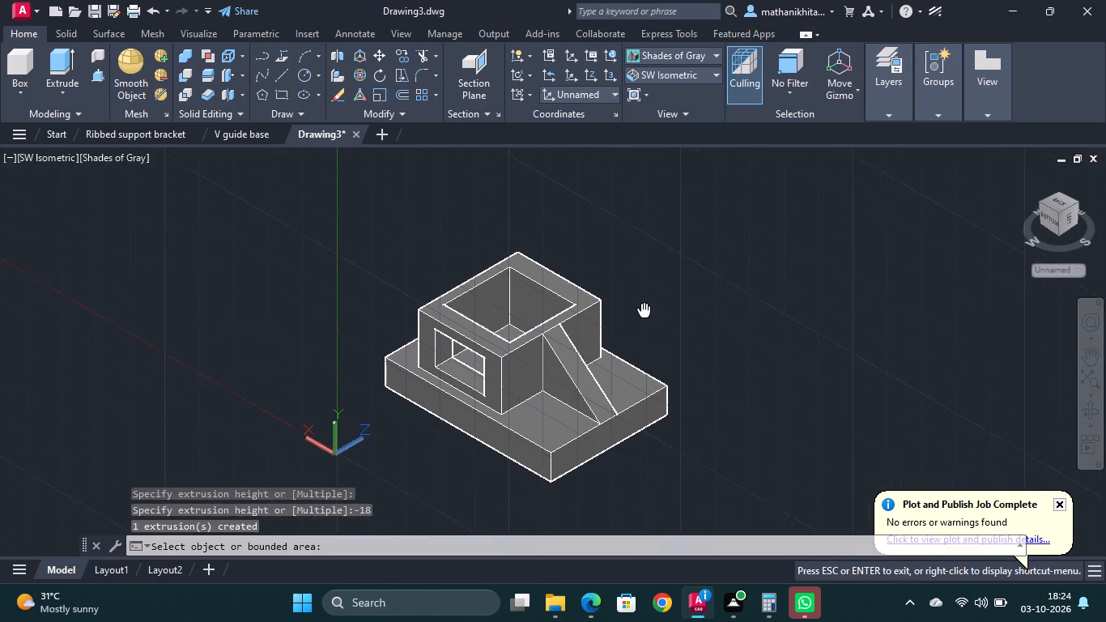
middle_click_drag(644, 303, 644, 292)
scroll(644, 292, "up", 1)
key("Escape")
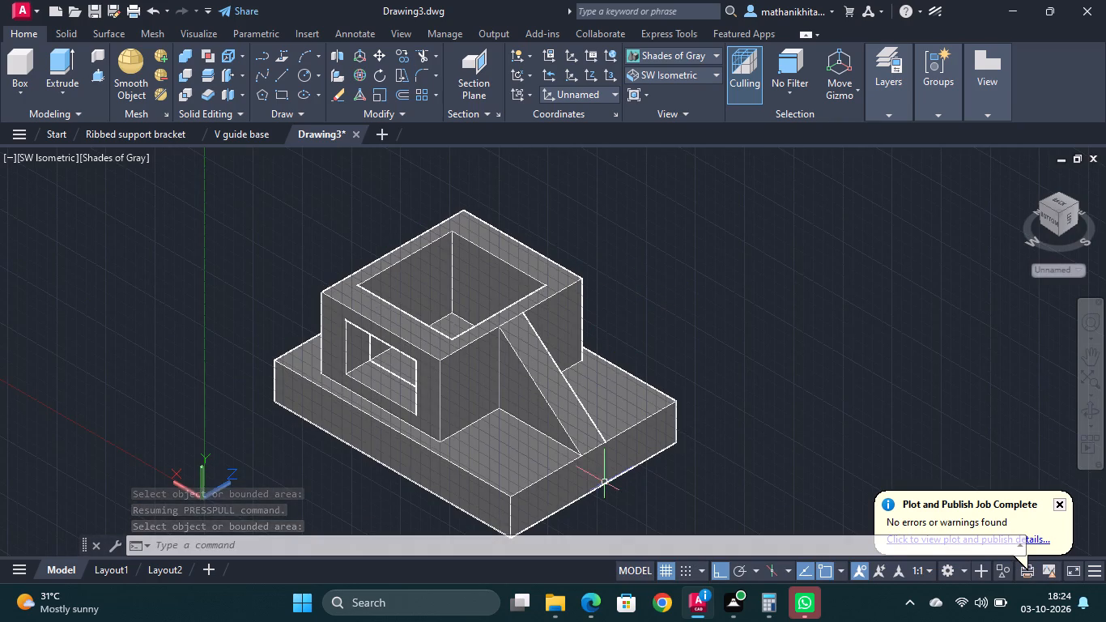
key("Escape")
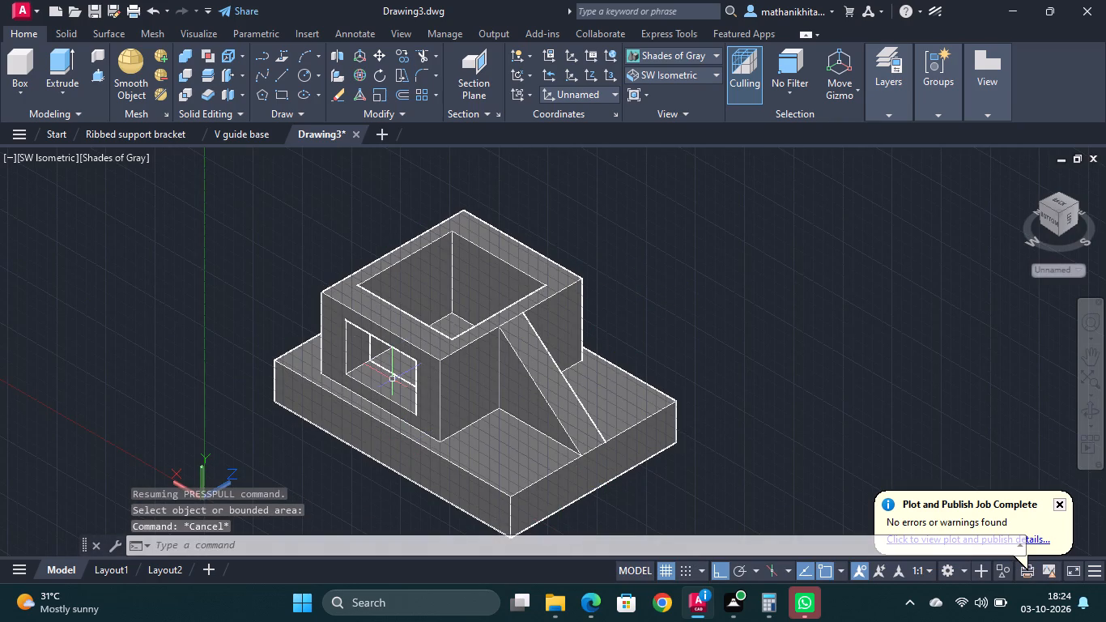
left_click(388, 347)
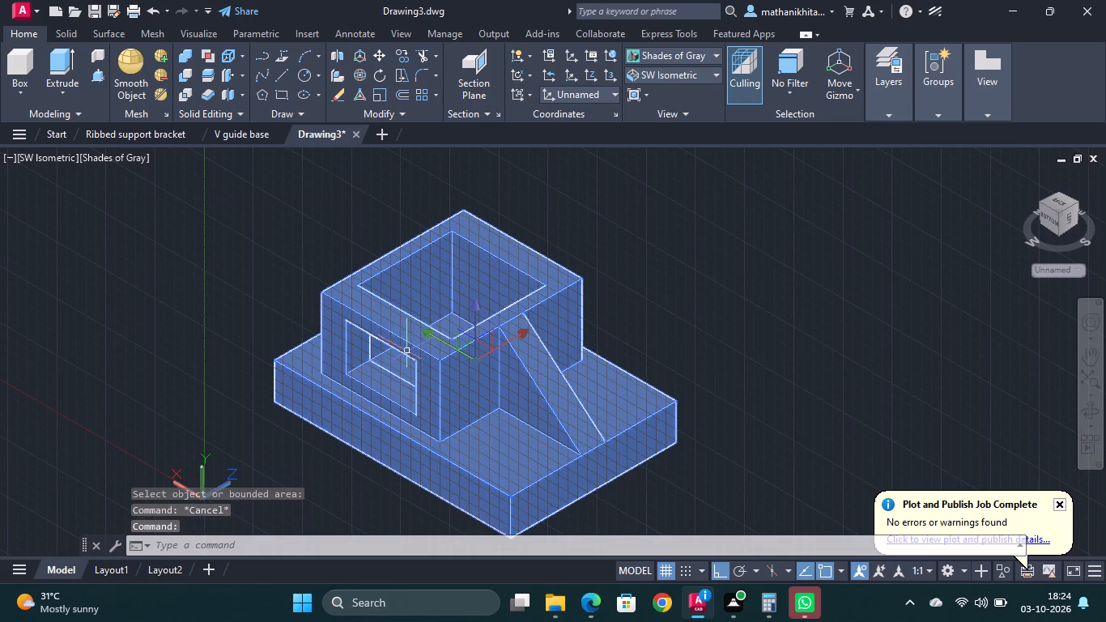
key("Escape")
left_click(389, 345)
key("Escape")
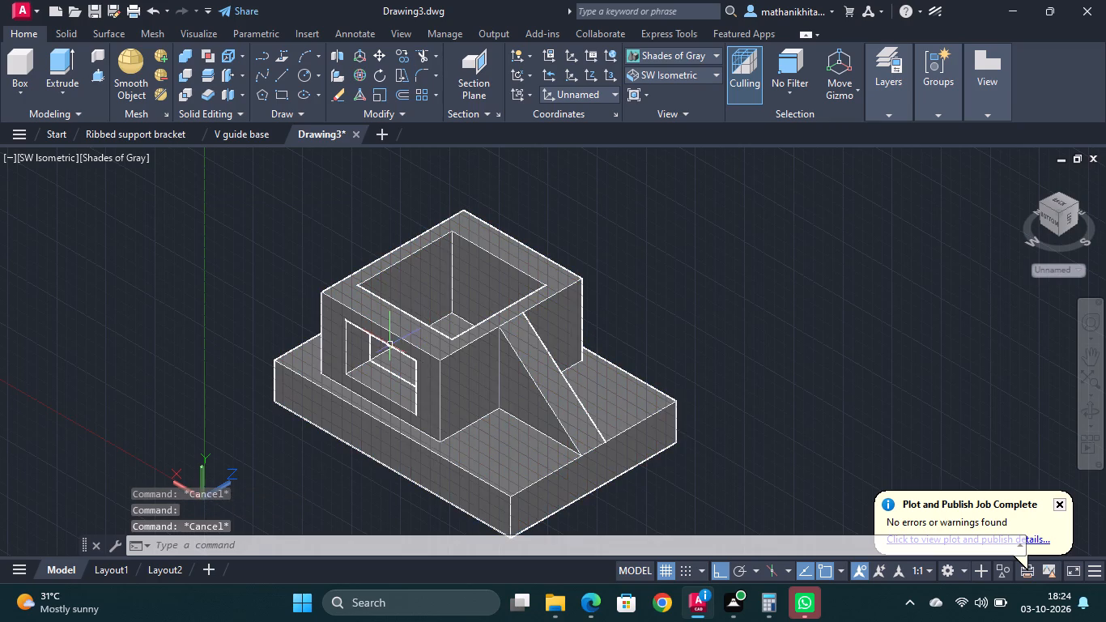
In the 2D Wireframe visual style, erase the leftover rectangular outline of the pocket on the block's near side.
left_click(694, 58)
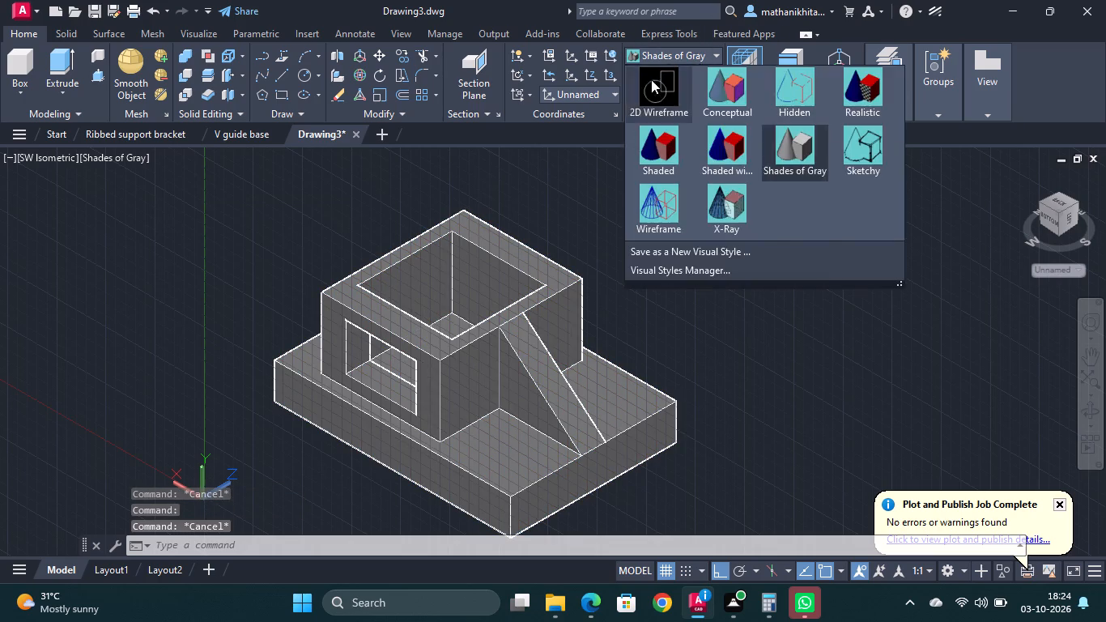
left_click(651, 83)
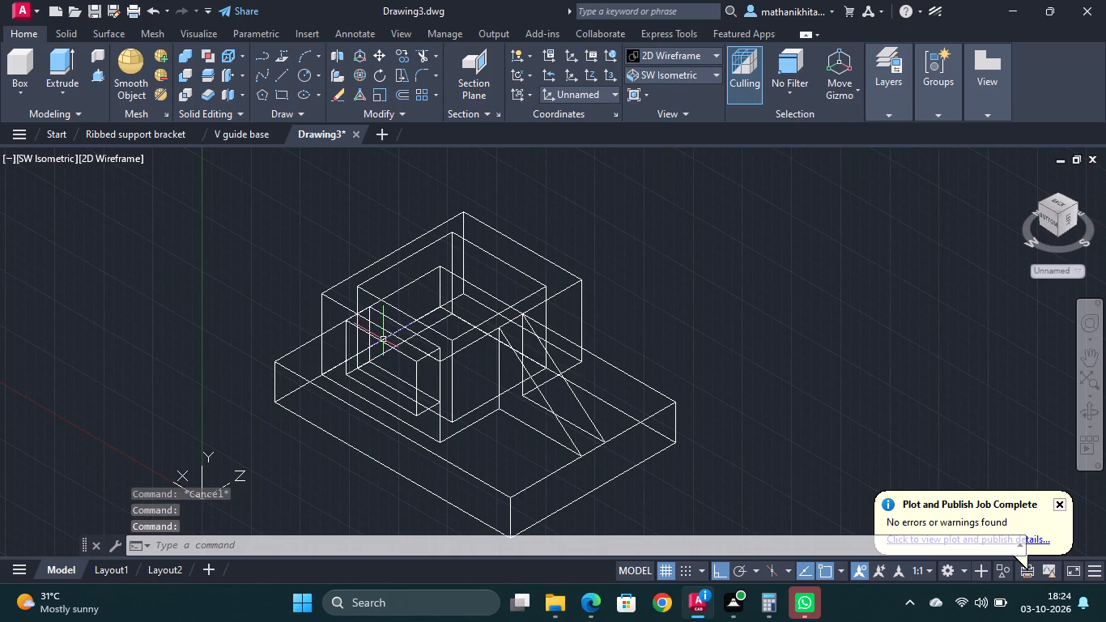
left_click(383, 340)
key("Delete")
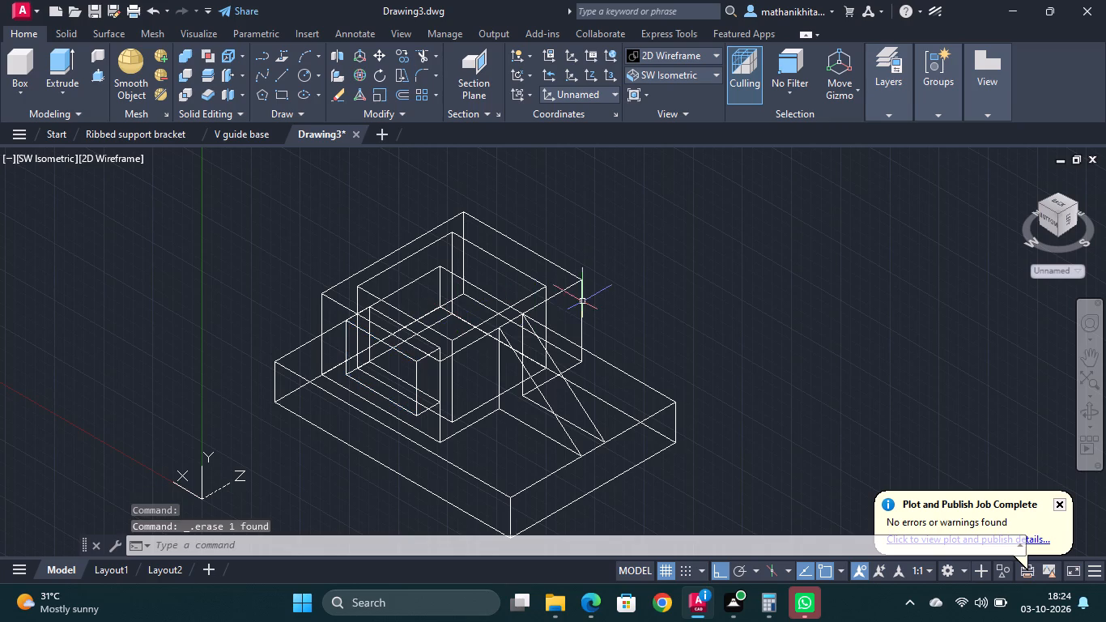
key("Escape")
Set the visual style to Shades of Gray and check the finished part.
left_click(666, 55)
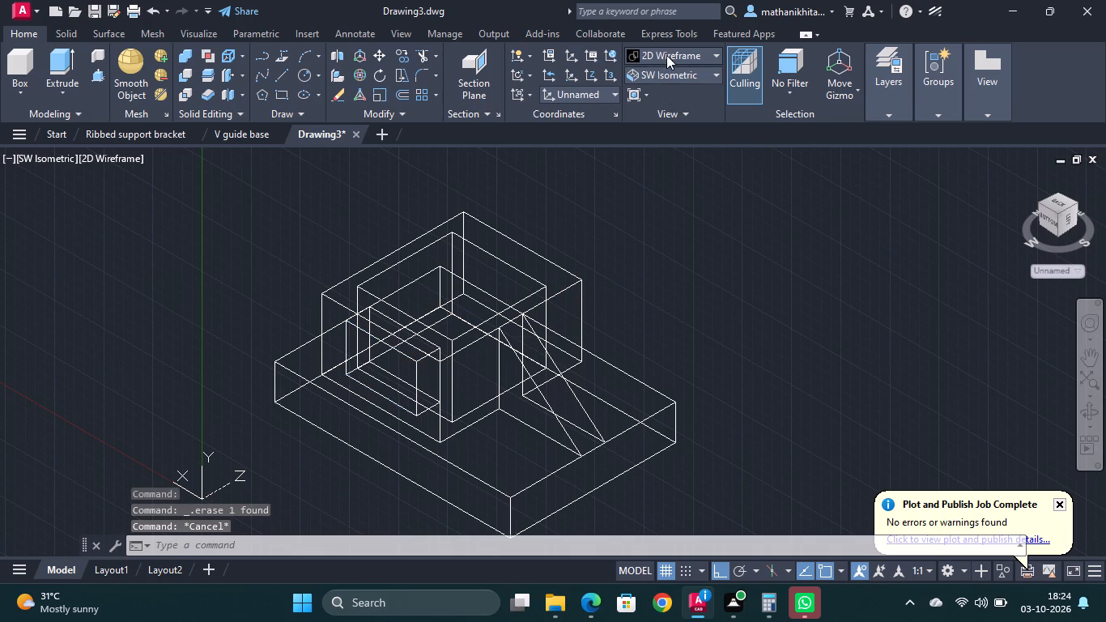
left_click(786, 163)
scroll(477, 315, "down", 1)
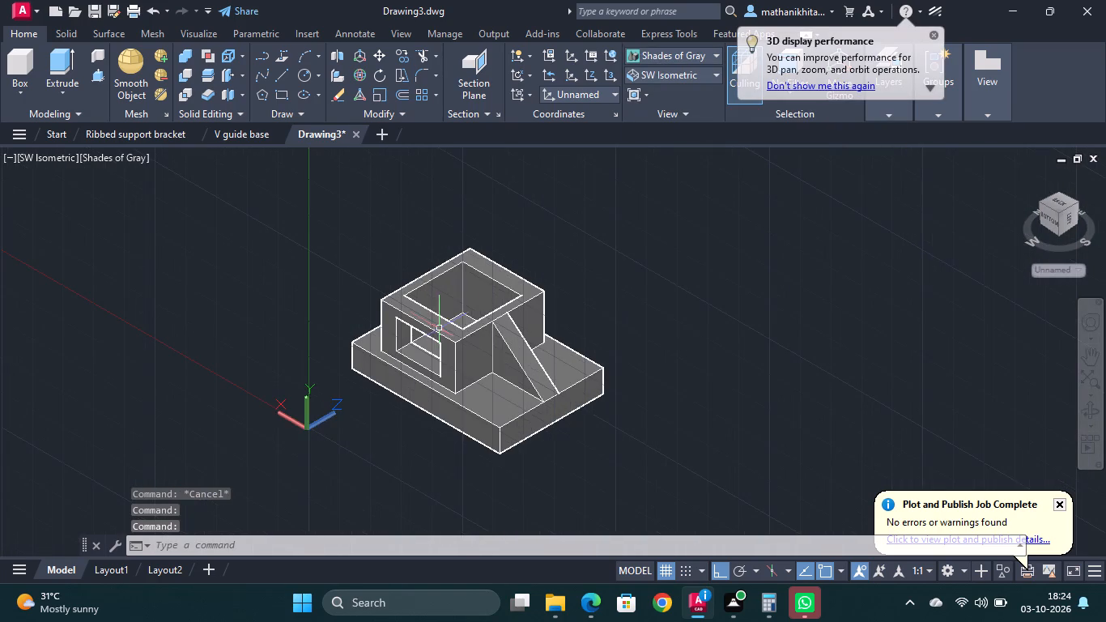
scroll(477, 322, "up", 1)
scroll(489, 322, "down", 1)
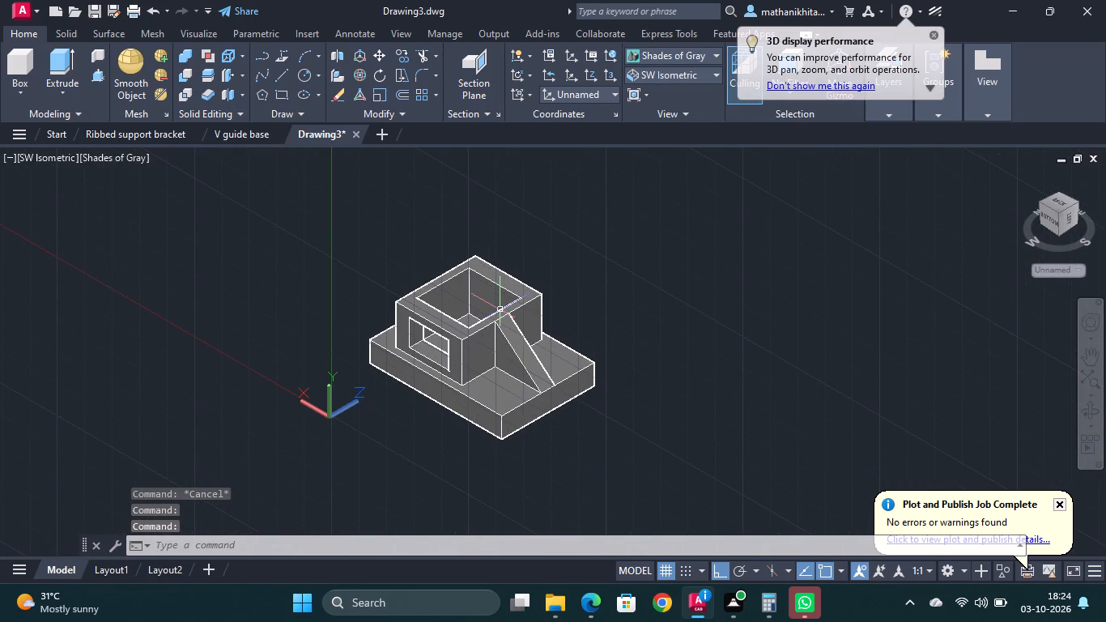
Save the drawing as Square box guide in the Square box guide folder inside the fuji folder on the Desktop.
key("ctrl+s")
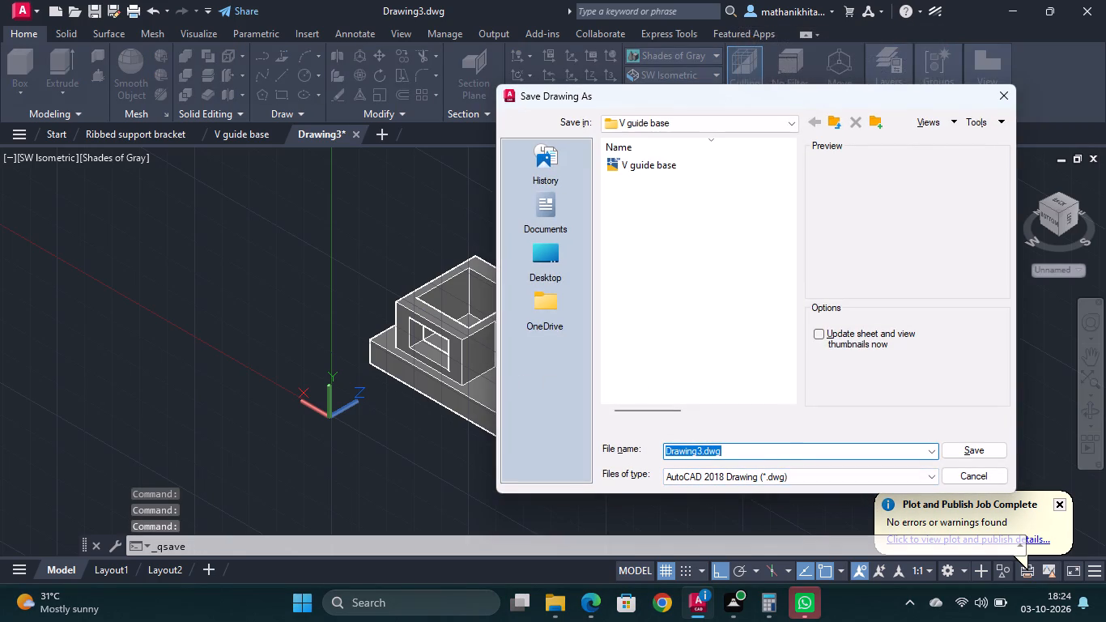
left_click(708, 128)
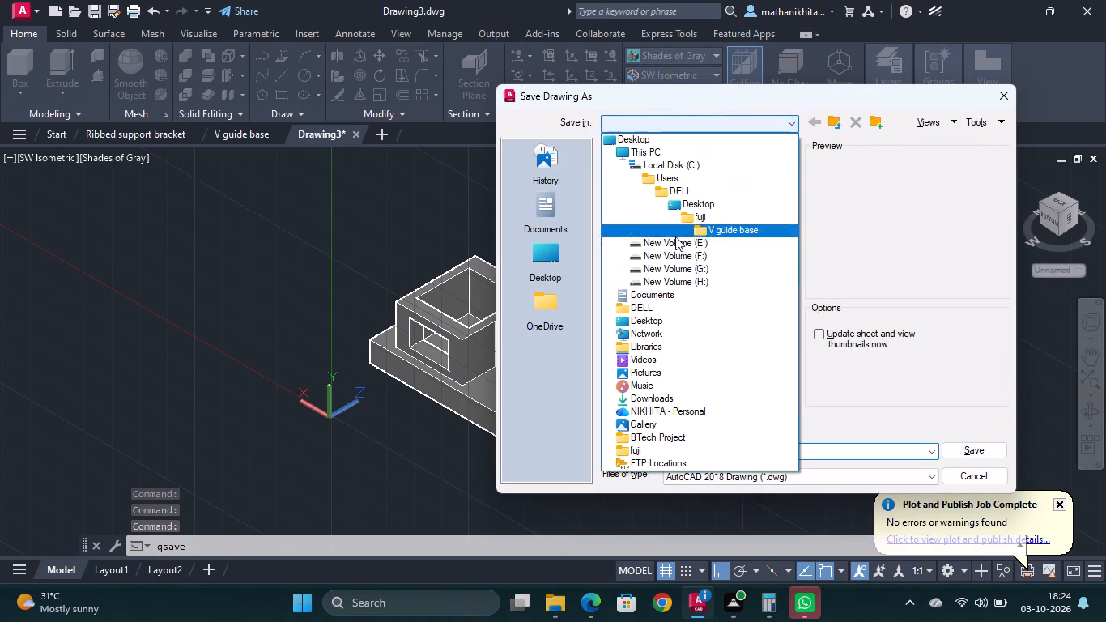
double_click(550, 260)
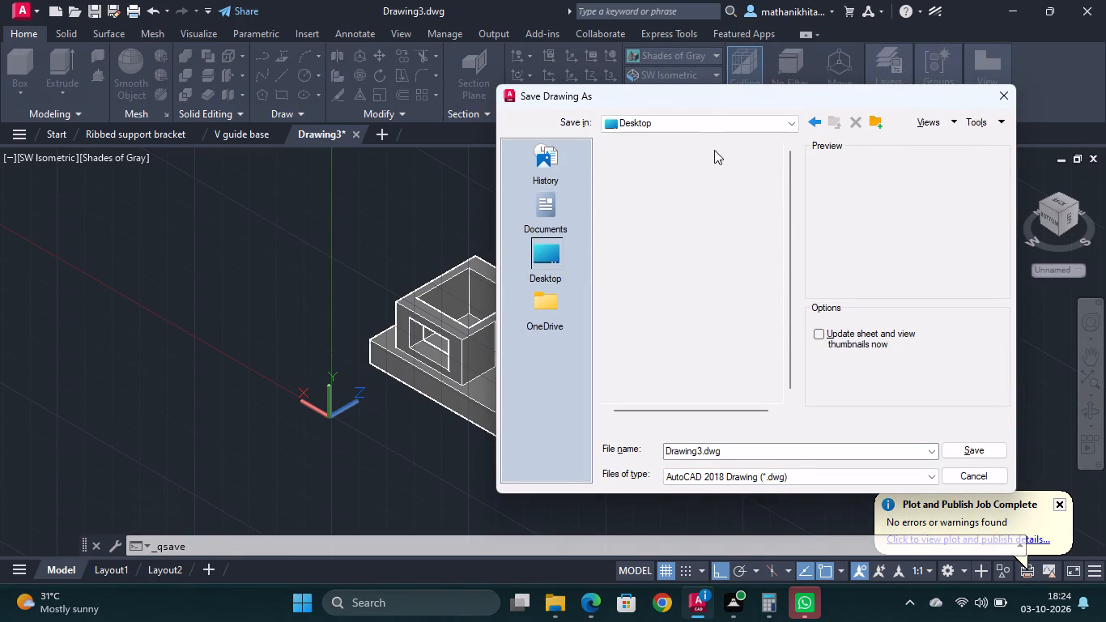
double_click(665, 179)
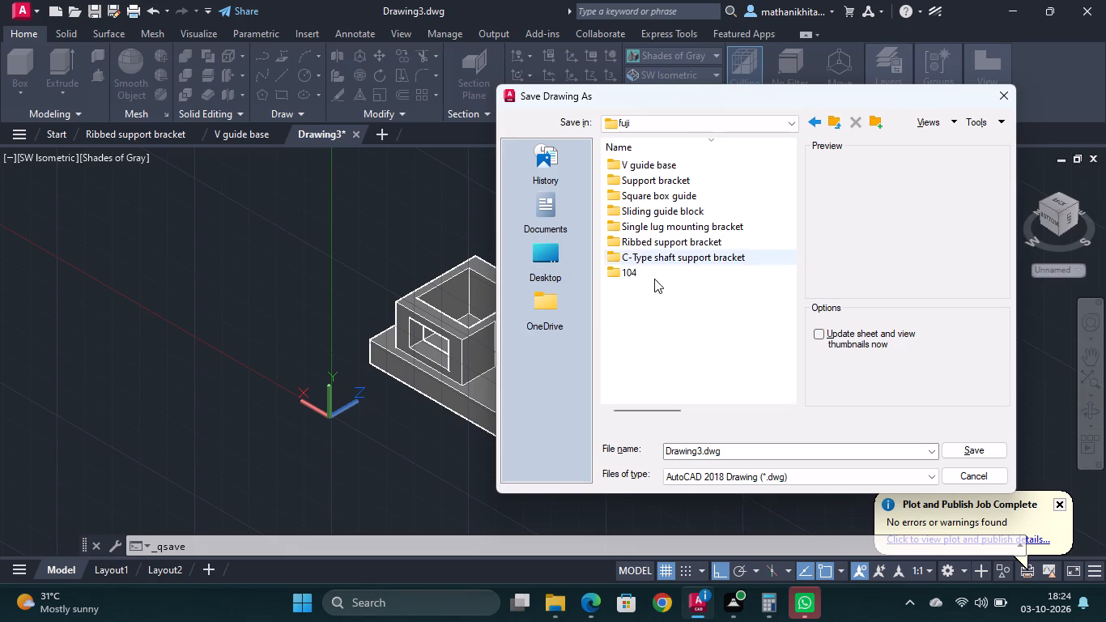
left_click(676, 191)
double_click(680, 194)
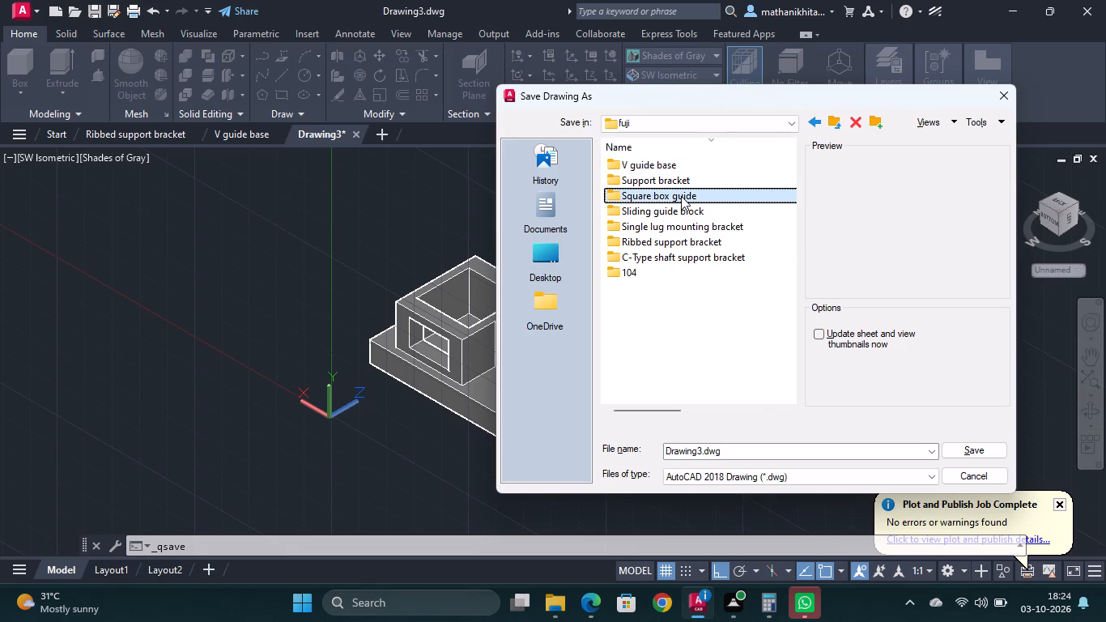
double_click(732, 197)
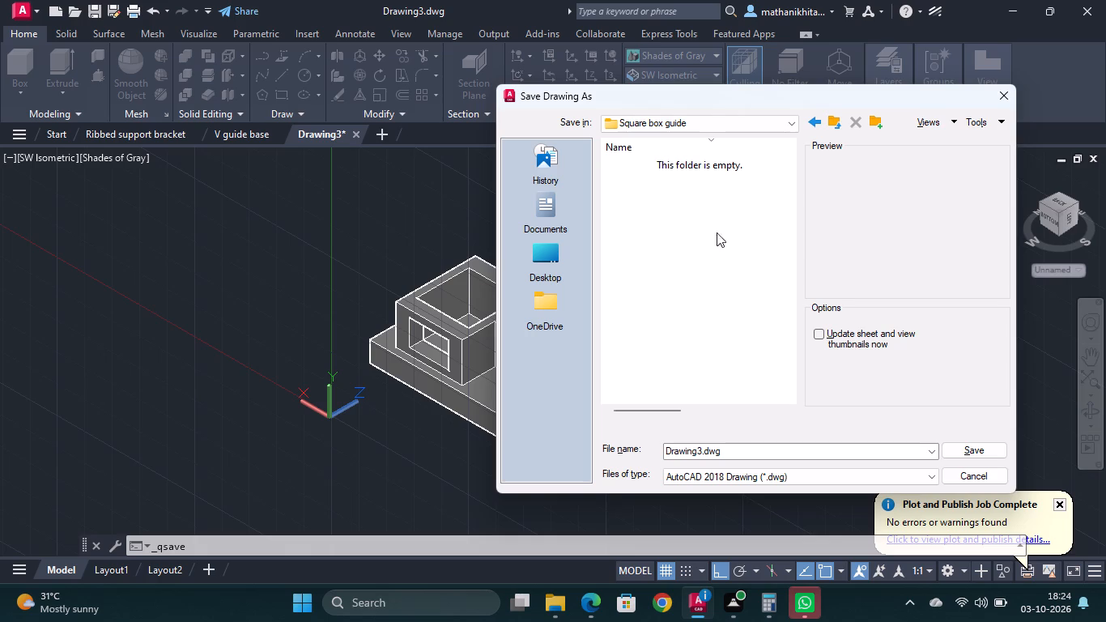
left_click_drag(739, 449, 669, 462)
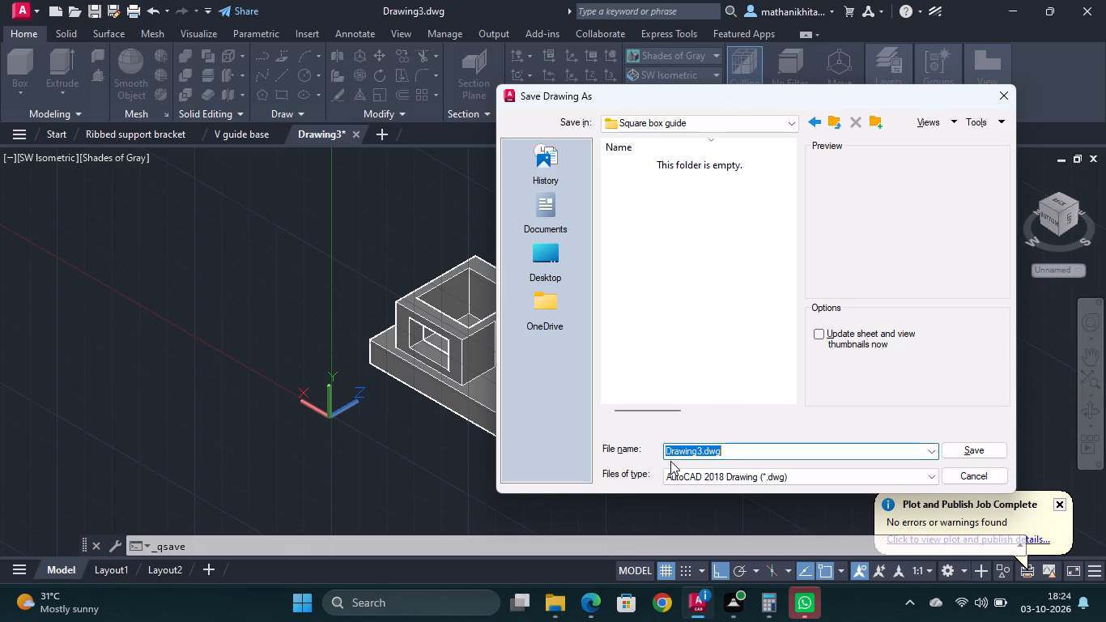
type("quare")
key("space")
type("box guide")
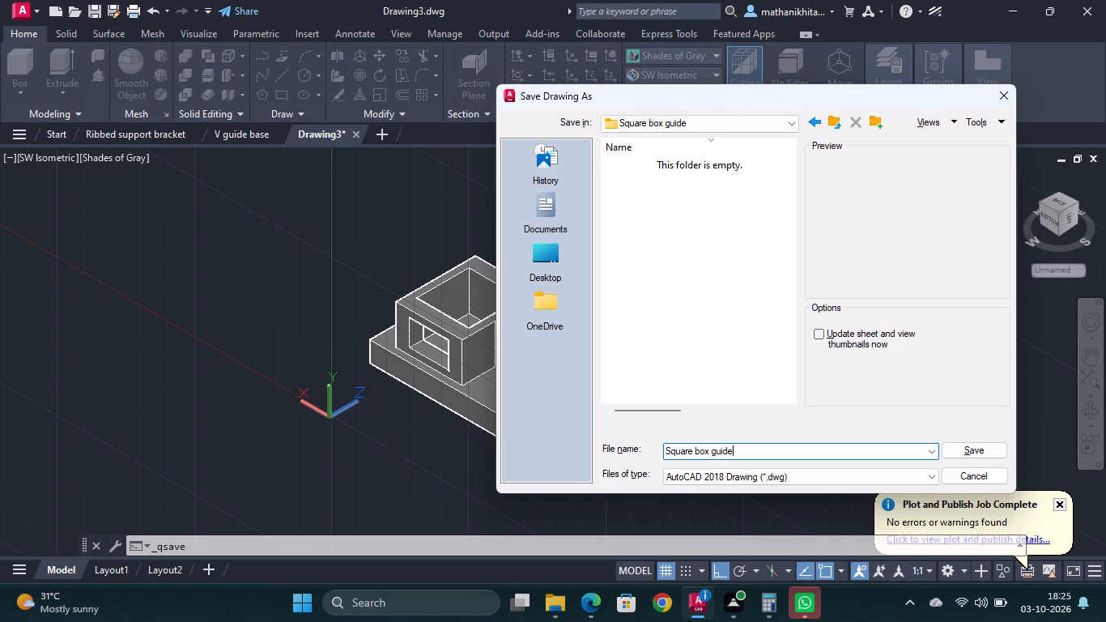
left_click(965, 448)
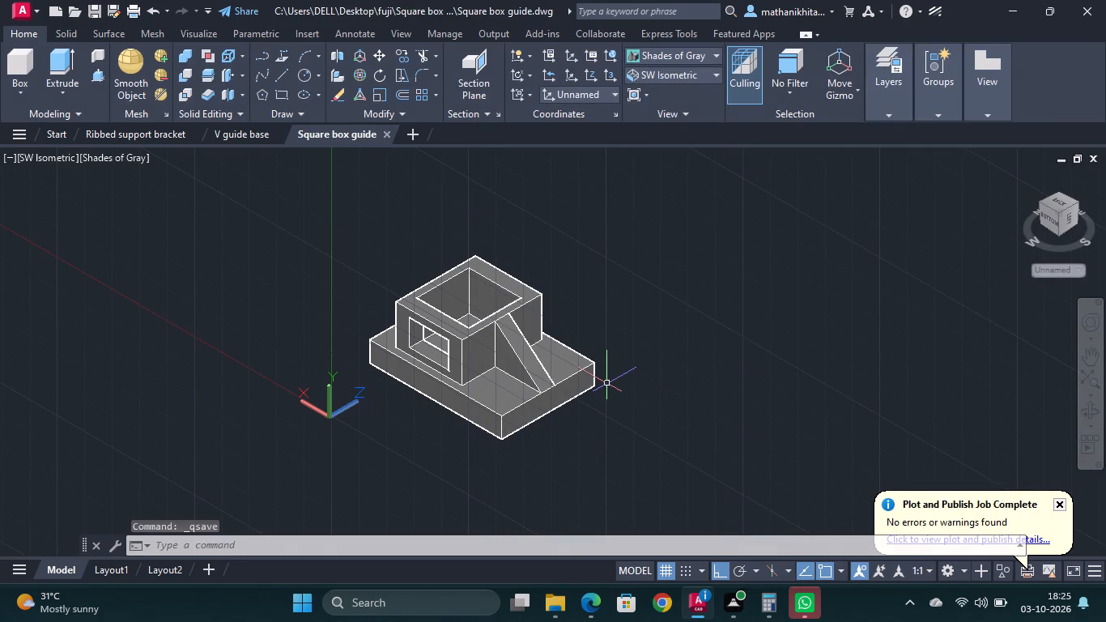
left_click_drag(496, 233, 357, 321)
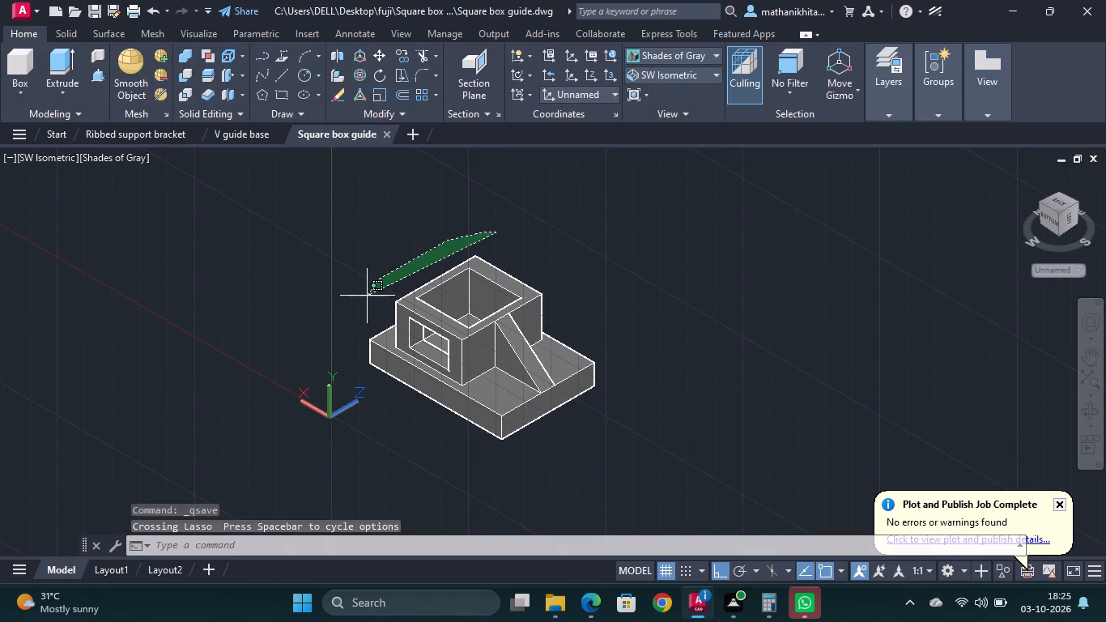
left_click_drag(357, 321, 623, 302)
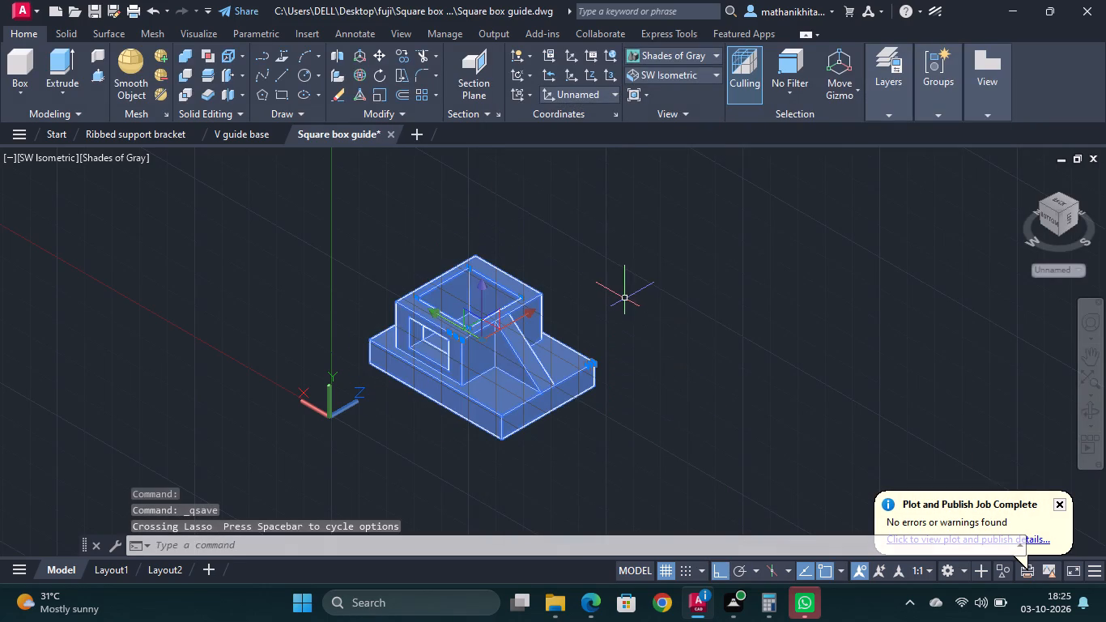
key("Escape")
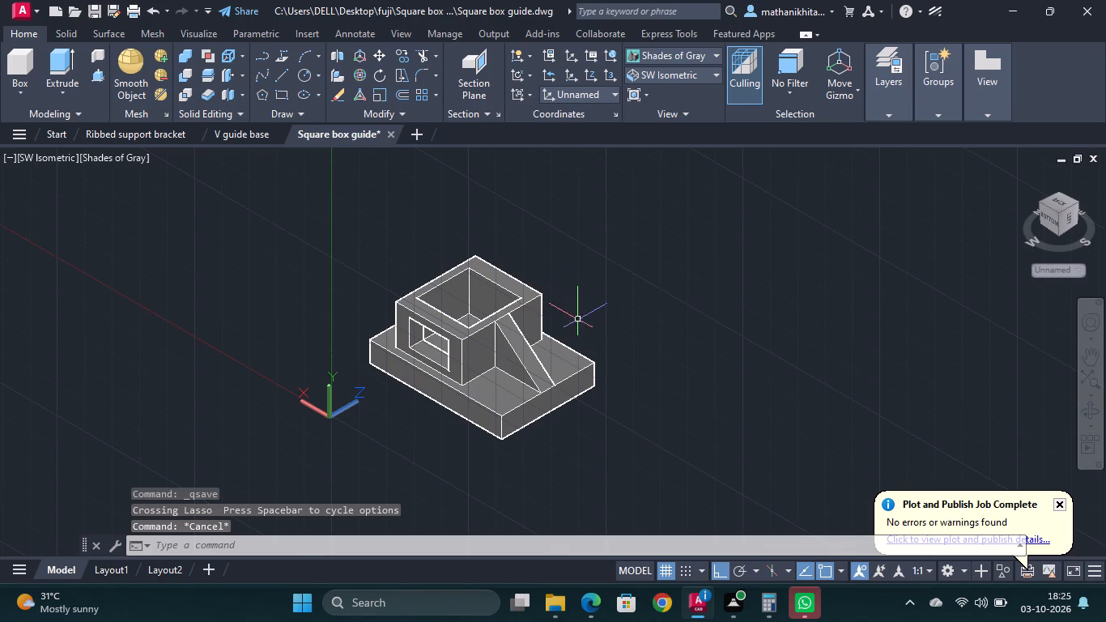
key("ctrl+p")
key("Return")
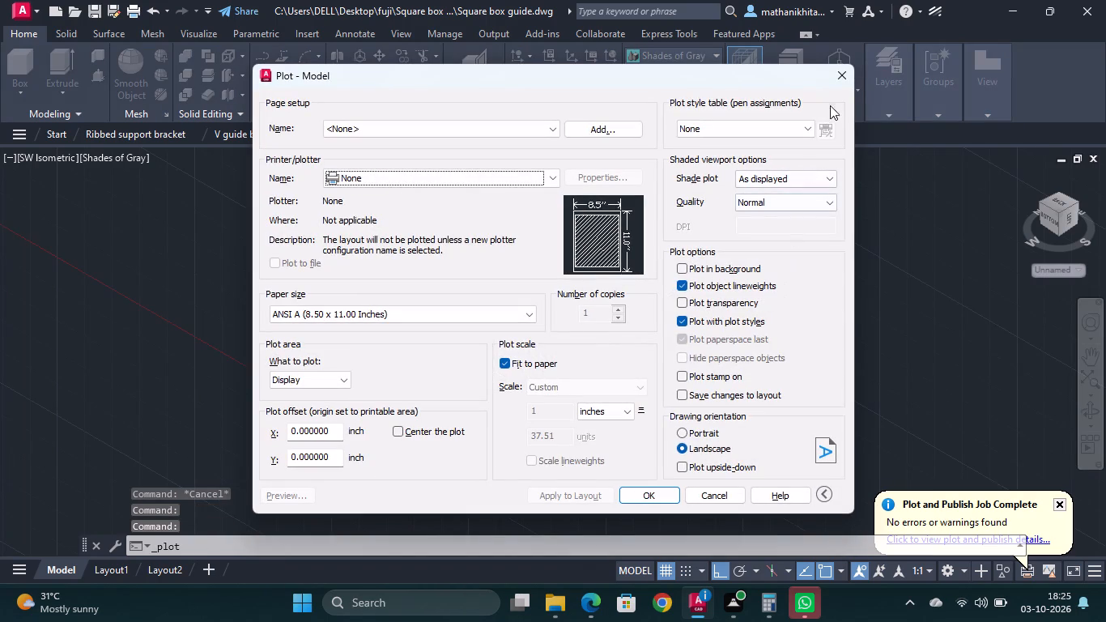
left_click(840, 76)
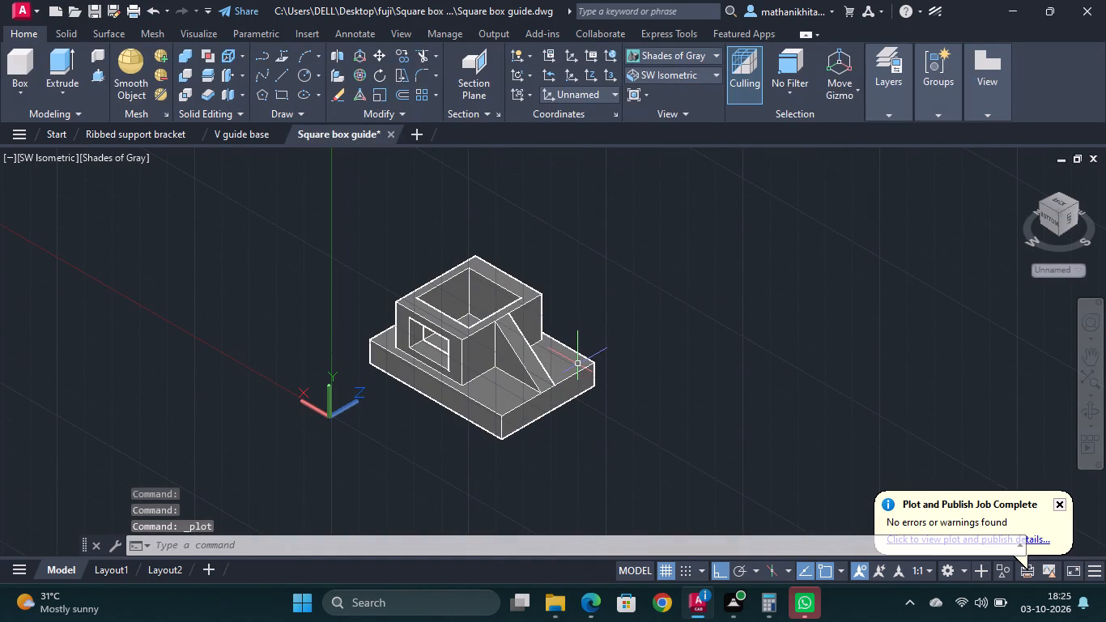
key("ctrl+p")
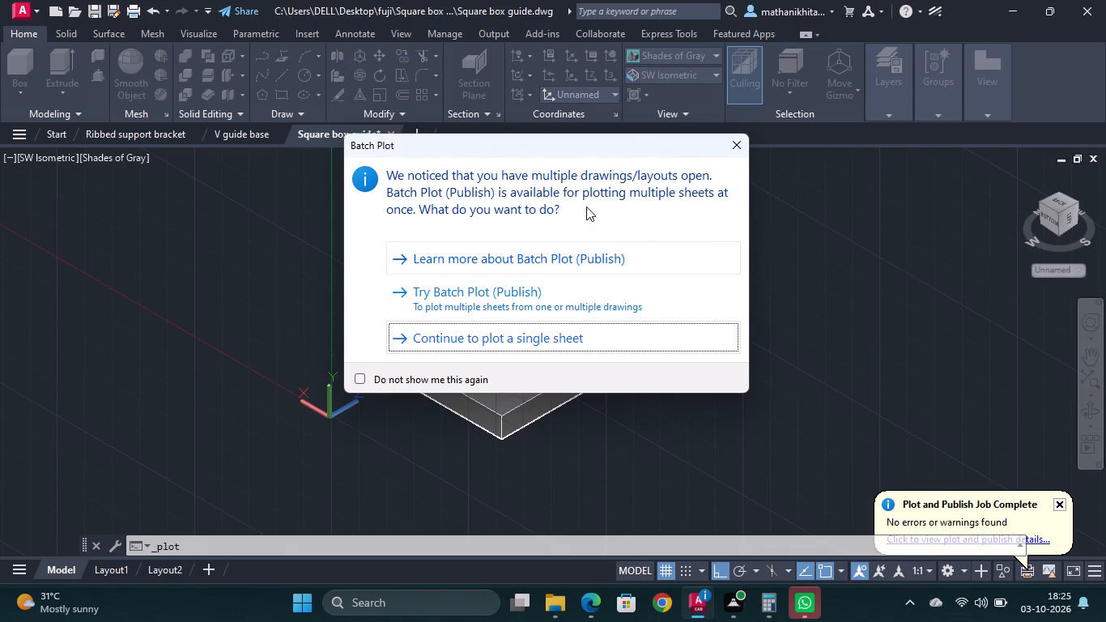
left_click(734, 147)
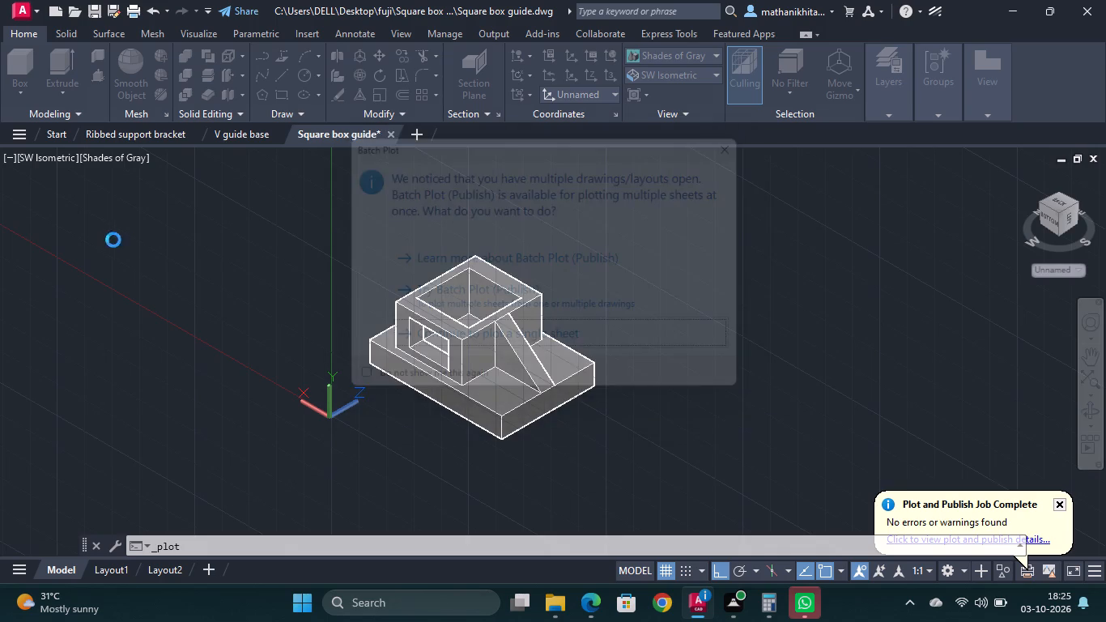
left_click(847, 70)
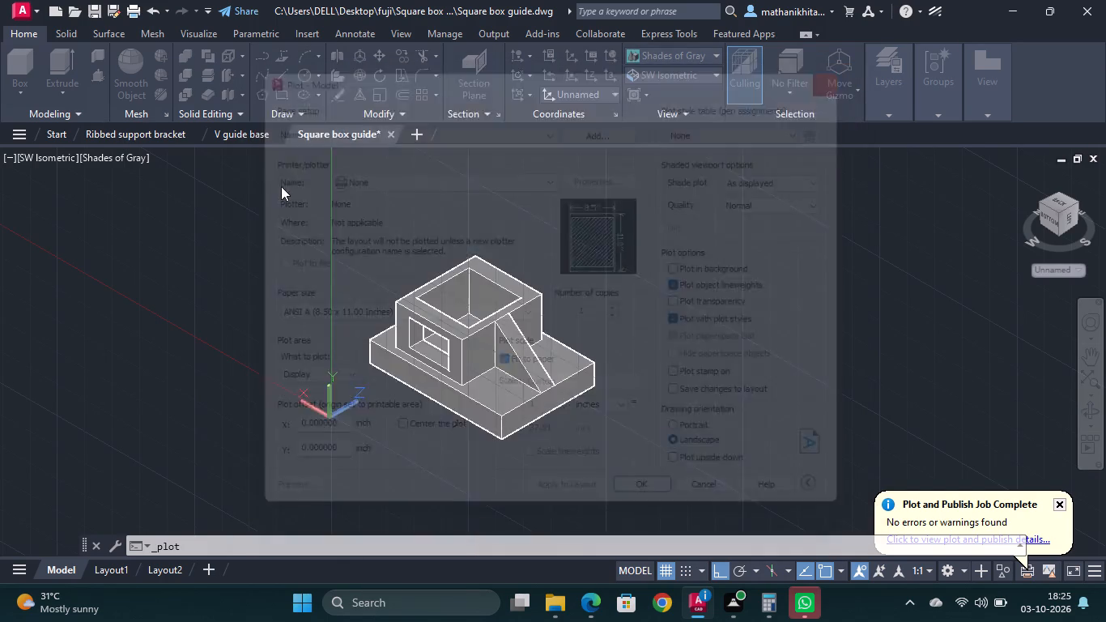
Close the V guide base and Ribbed support bracket drawings, leaving the Square box guide drawing open.
left_click(276, 134)
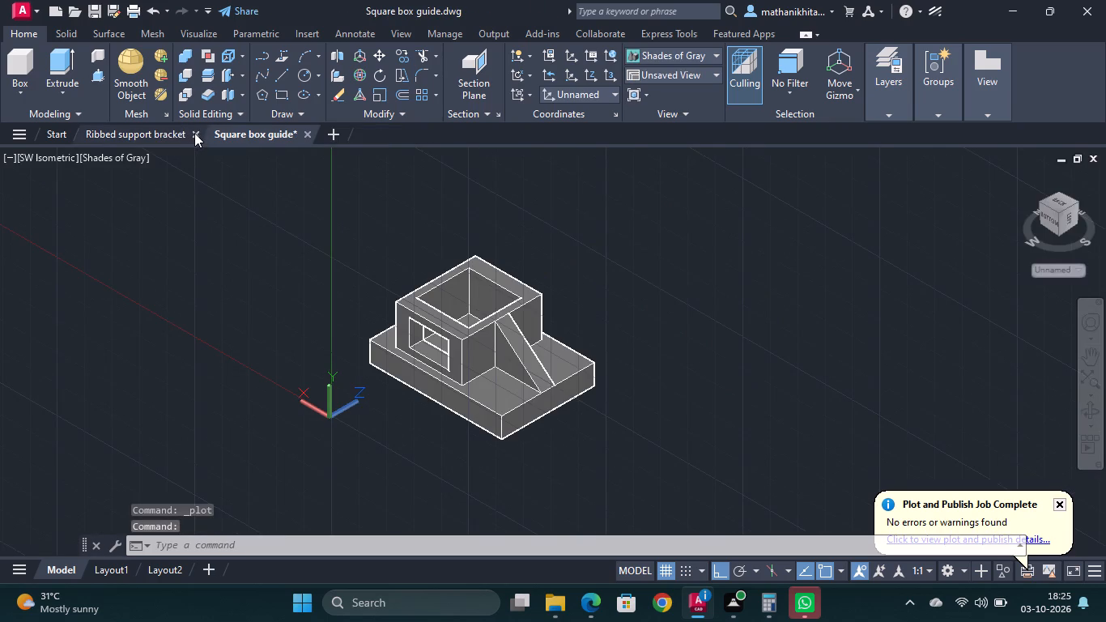
left_click(194, 133)
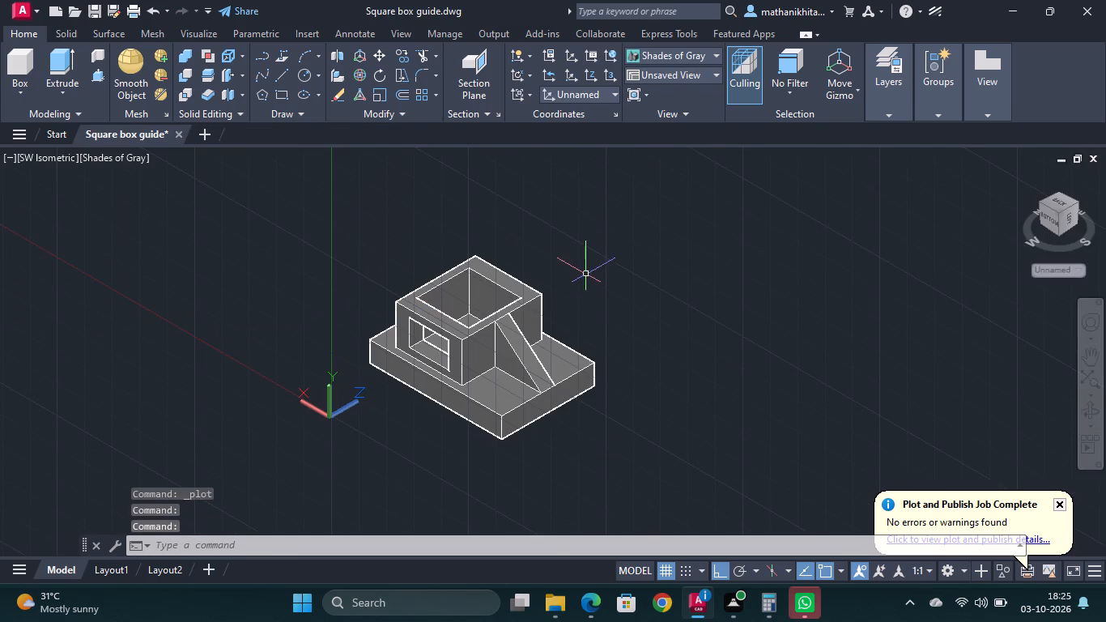
Save the Square box guide drawing again.
key("ctrl+s")
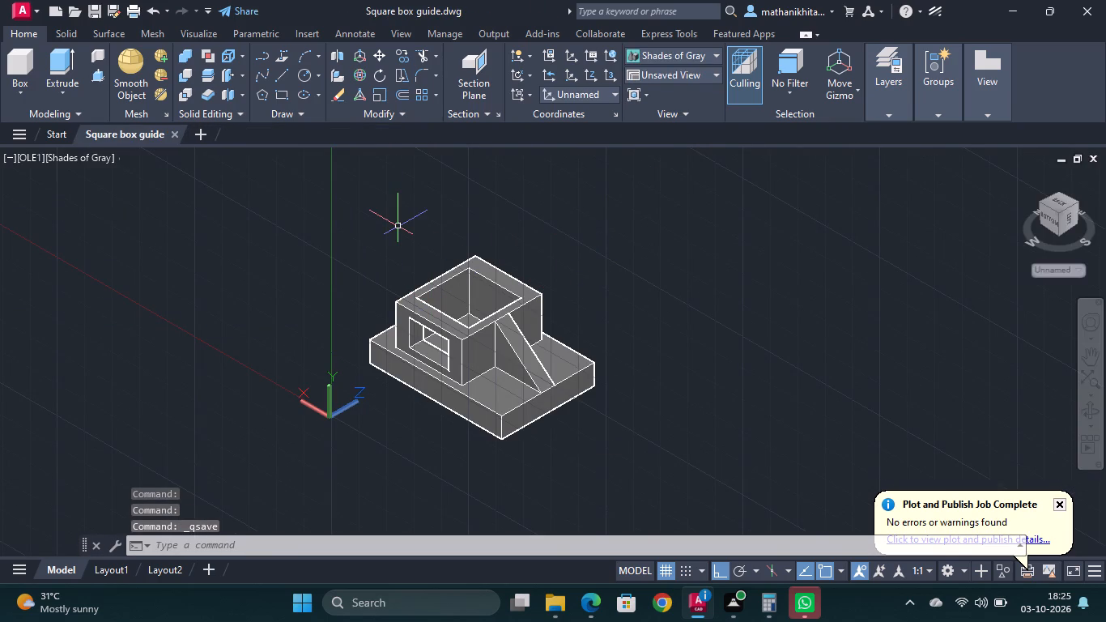
Set up a plot on ISO full bleed A4 (210.00 x 297.00 MM) paper with the DWG To PDF.pc3 plotter.
key("ctrl+p")
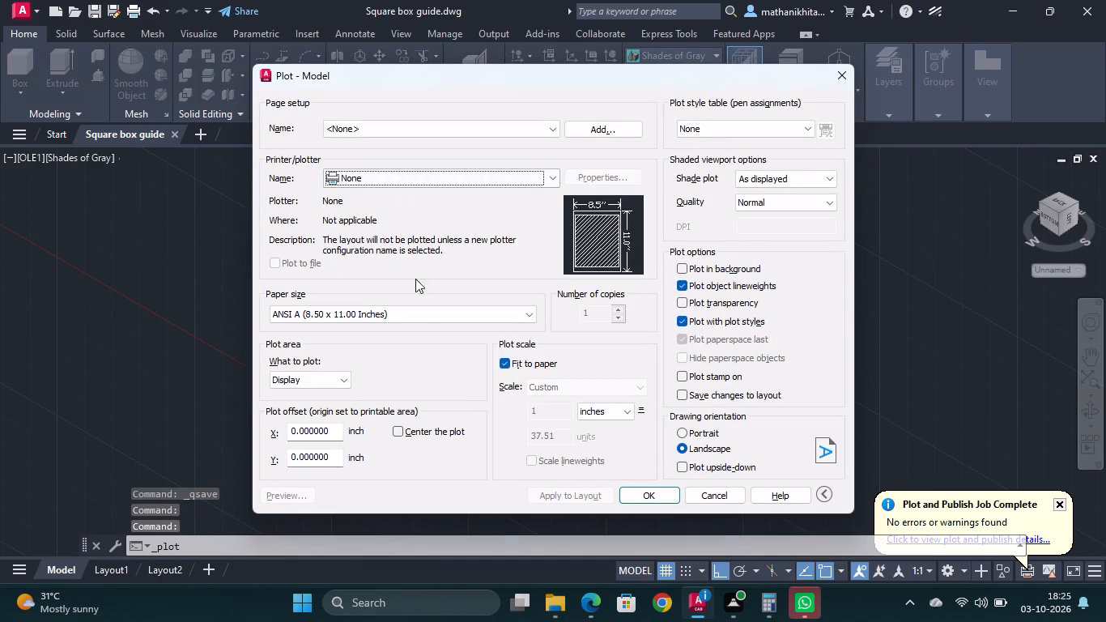
left_click(428, 317)
scroll(402, 174, "down", 1)
scroll(402, 174, "up", 3)
scroll(402, 176, "down", 4)
scroll(376, 242, "down", 2)
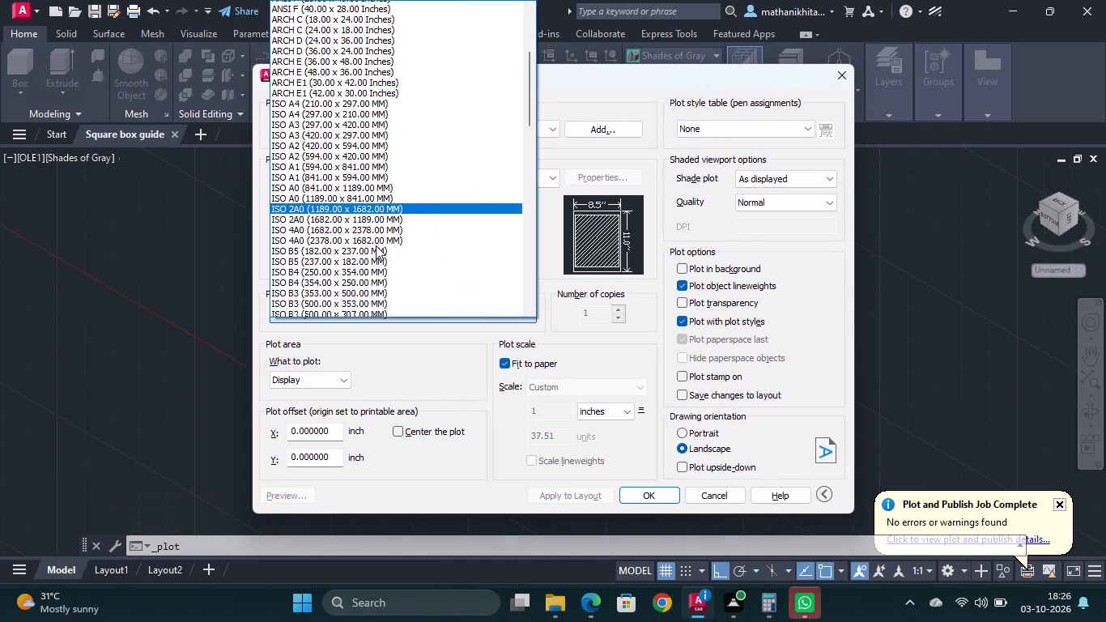
scroll(366, 266, "down", 9)
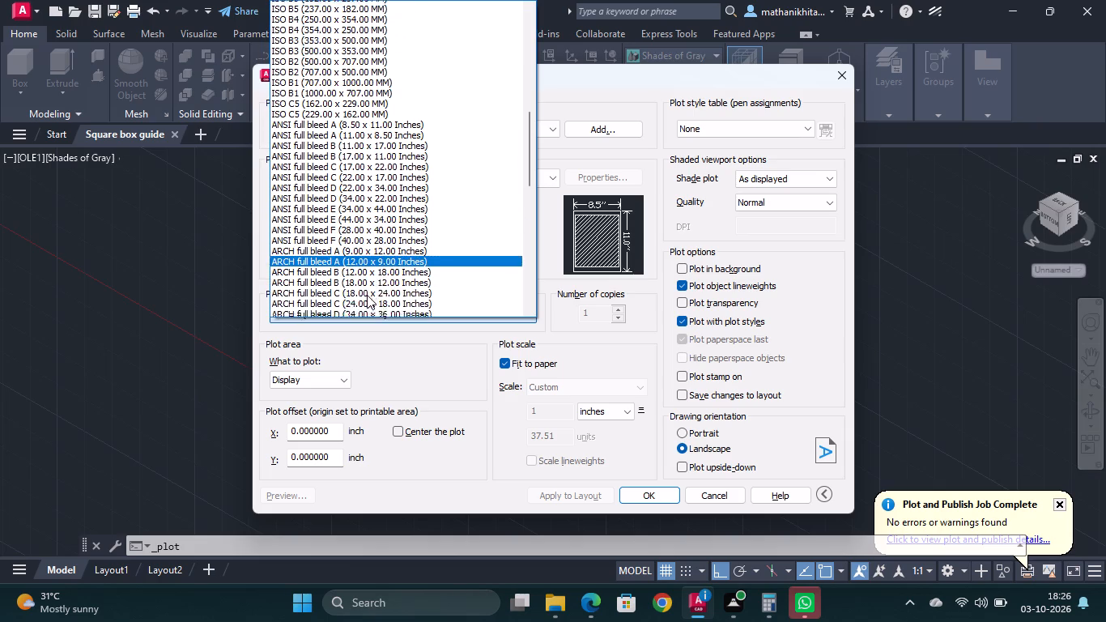
scroll(368, 288, "down", 6)
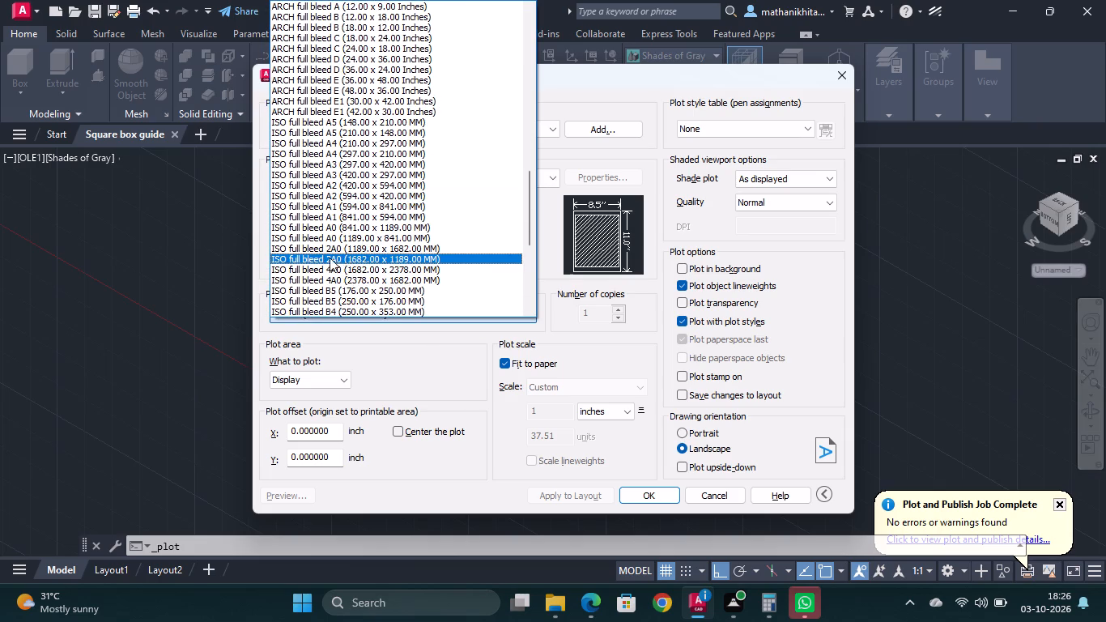
scroll(342, 262, "down", 13)
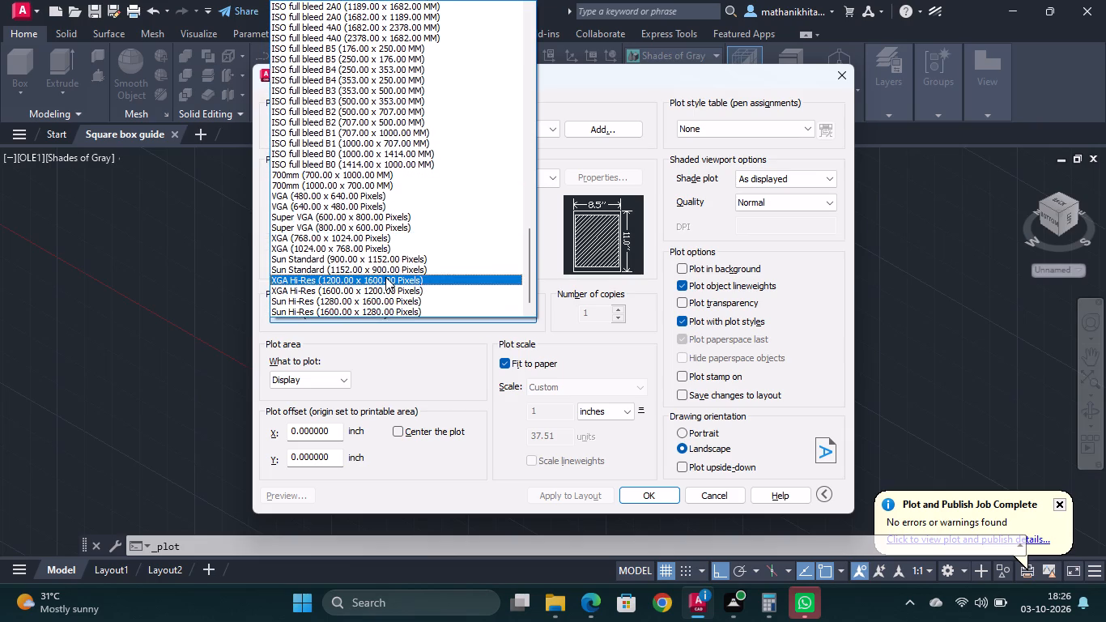
scroll(395, 282, "up", 9)
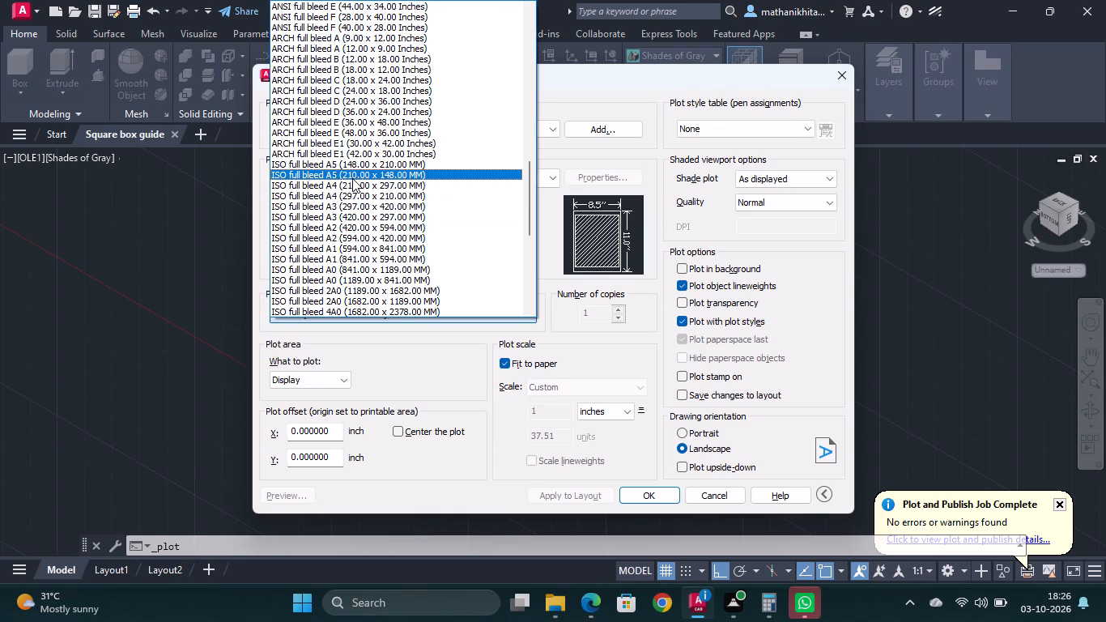
left_click(352, 185)
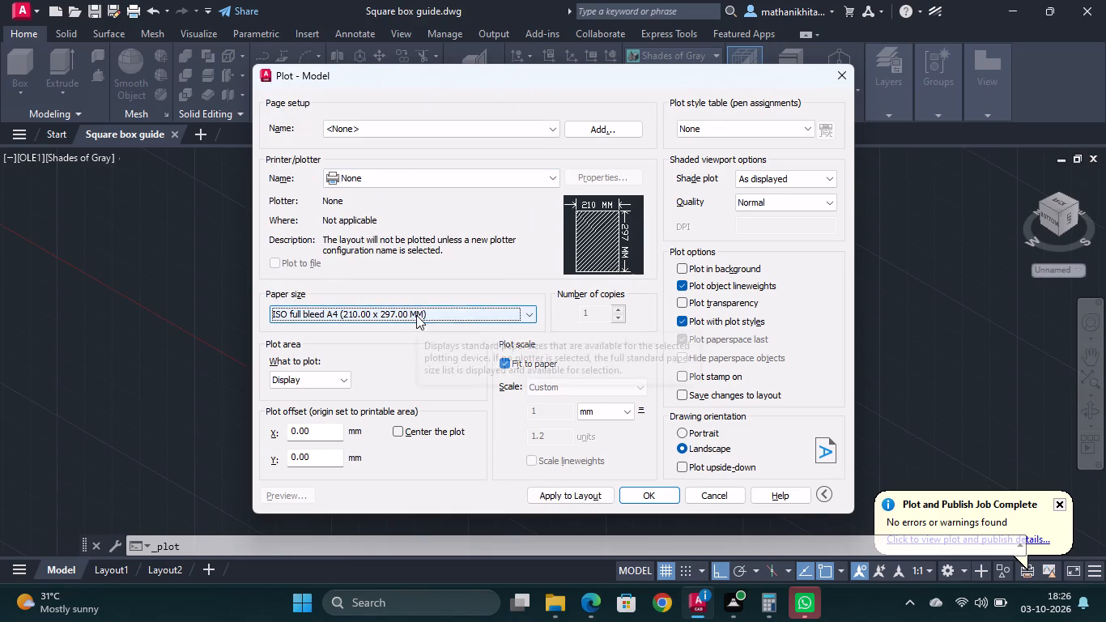
left_click(426, 183)
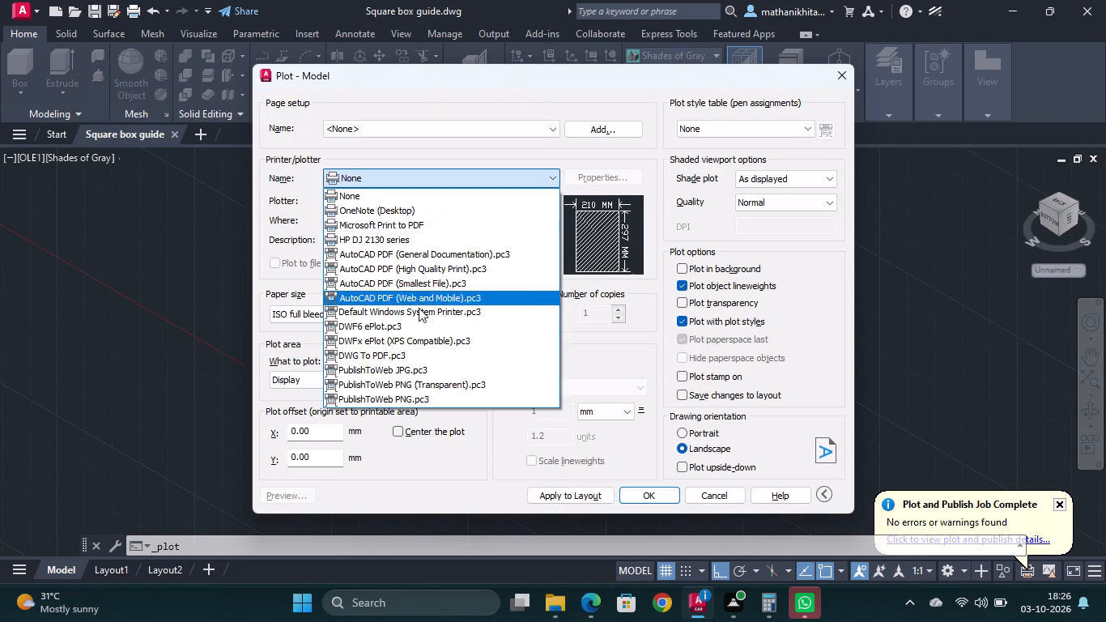
left_click(412, 355)
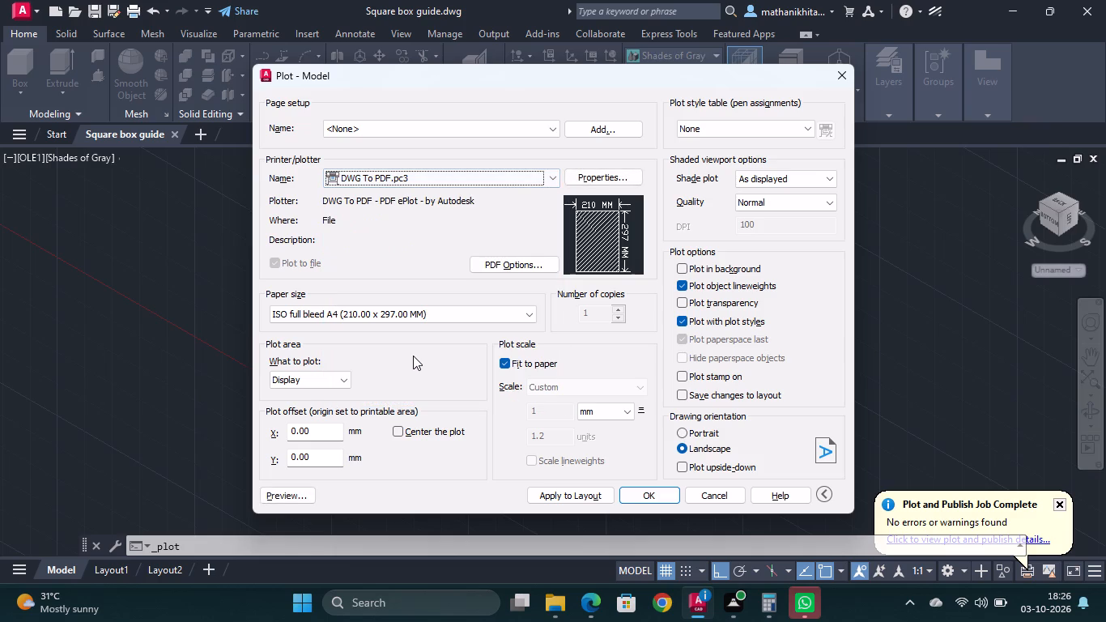
Set the plot area to a window enclosing the whole part with a margin around it.
left_click(339, 380)
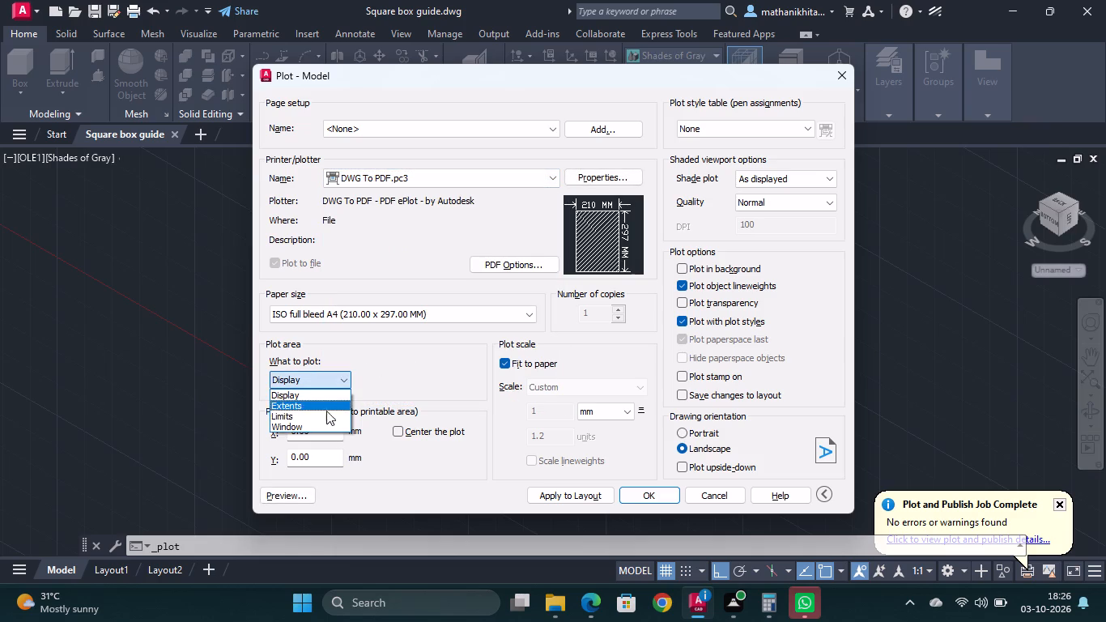
left_click(321, 428)
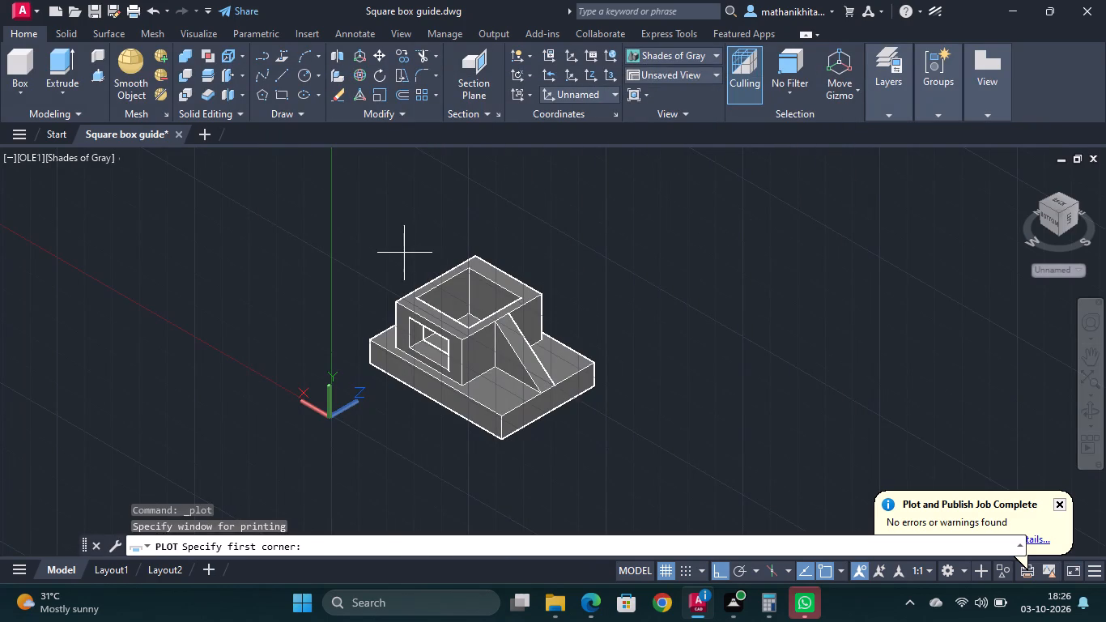
left_click(359, 192)
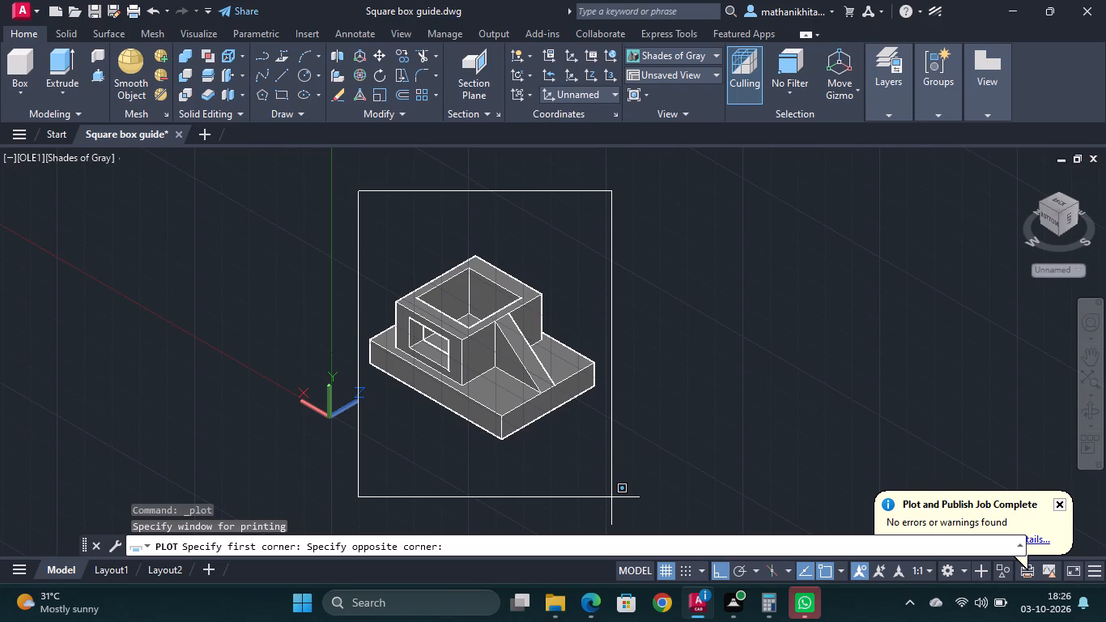
left_click(612, 498)
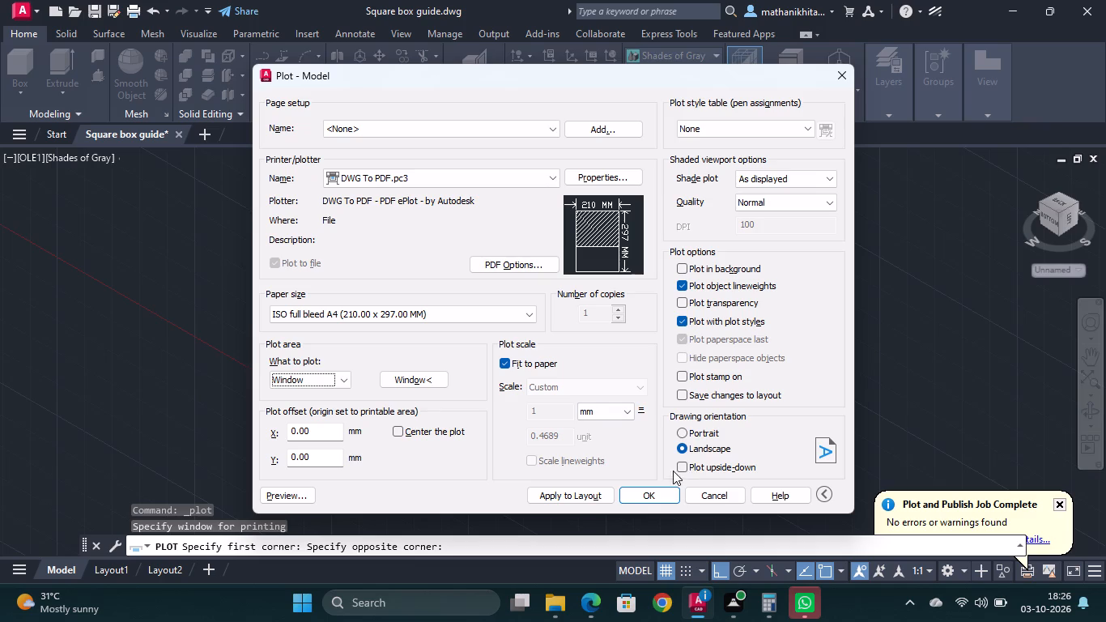
Preview the plot to check how the part sits on the sheet, and return to the plot settings.
left_click(305, 494)
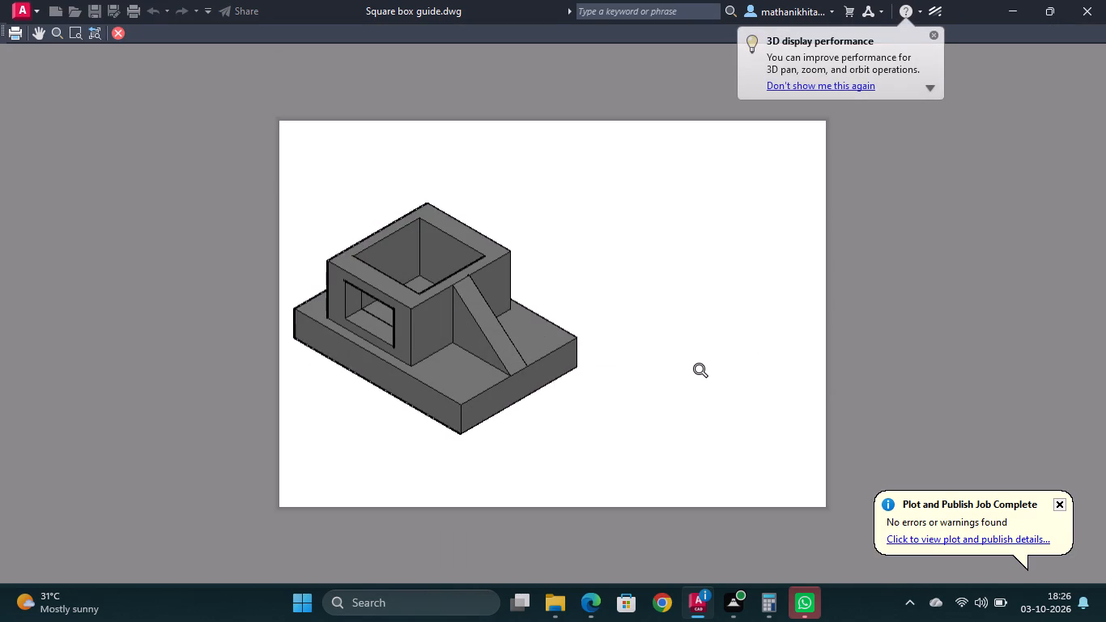
key("Escape")
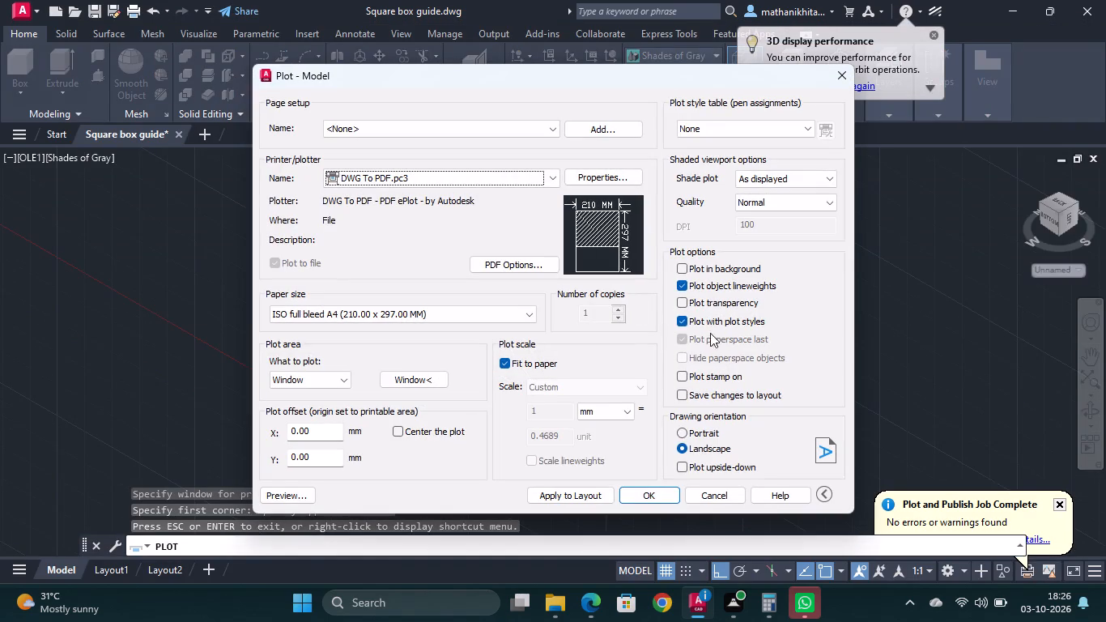
Plot the part to PDF as Square box guide-Model.pdf in the Square box guide folder inside fuji.
left_click(661, 495)
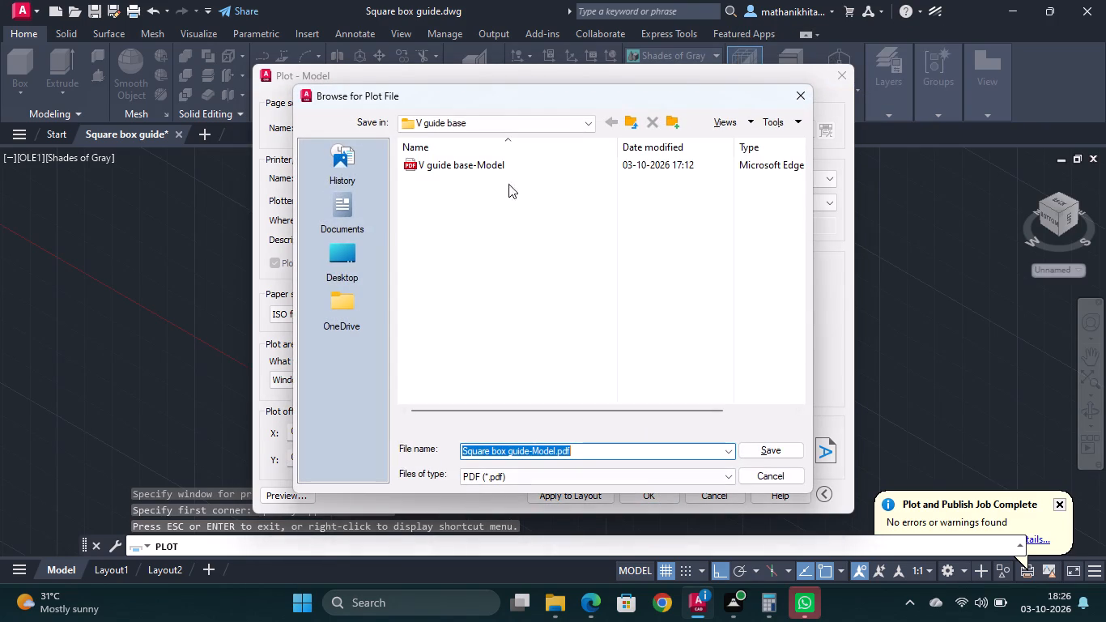
left_click(495, 124)
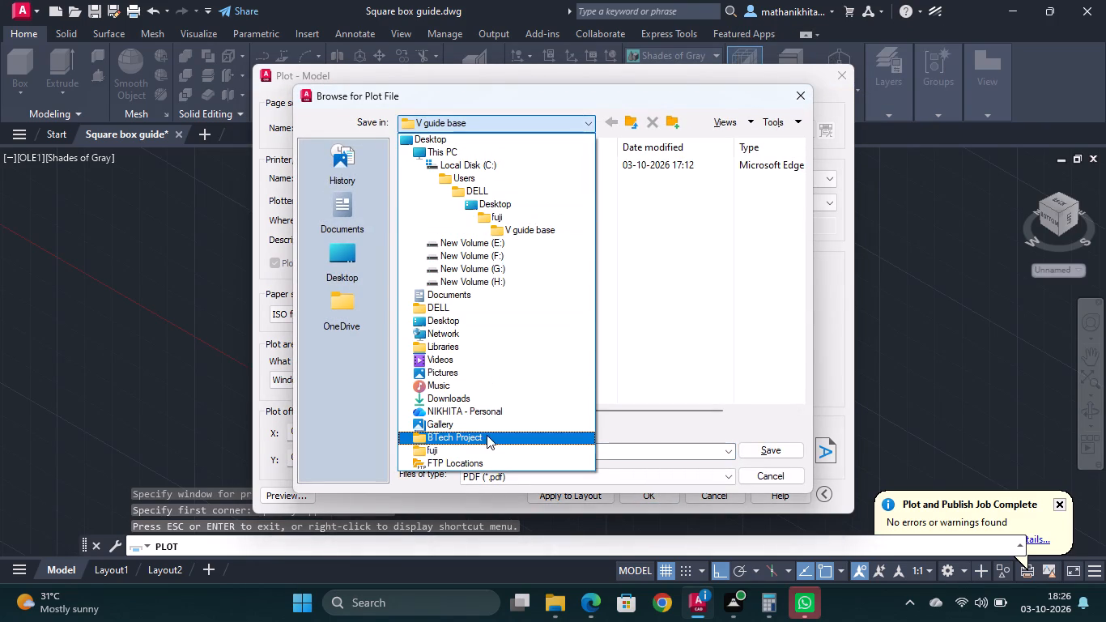
double_click(473, 449)
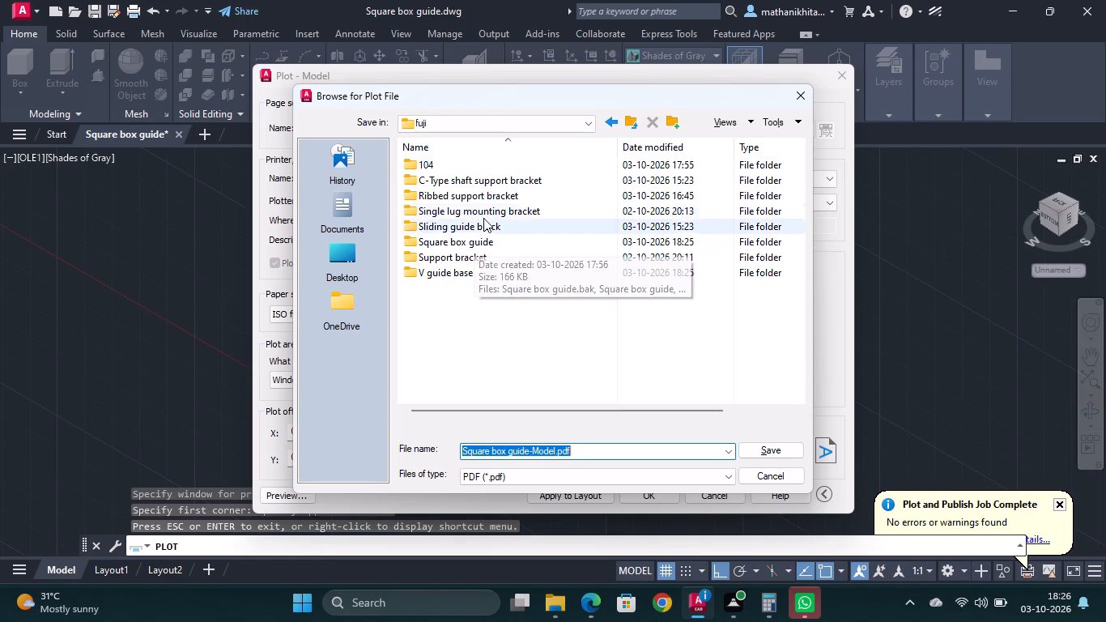
double_click(480, 244)
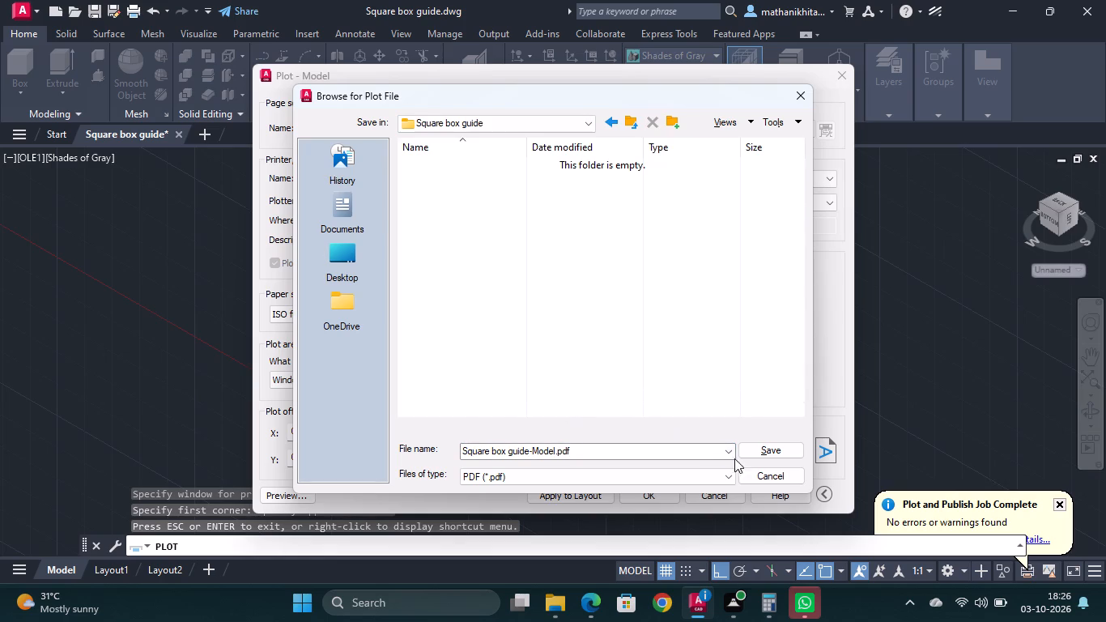
left_click(757, 445)
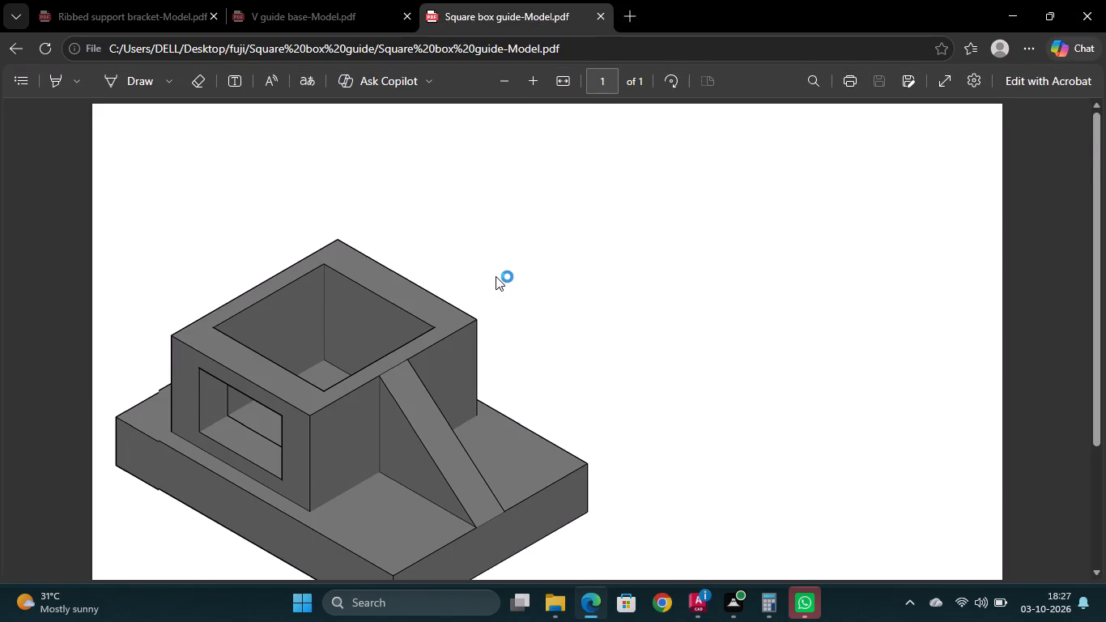
Look over the plotted Square box guide PDF, and close it with the V guide base and Ribbed support bracket PDFs.
scroll(496, 277, "down", 1)
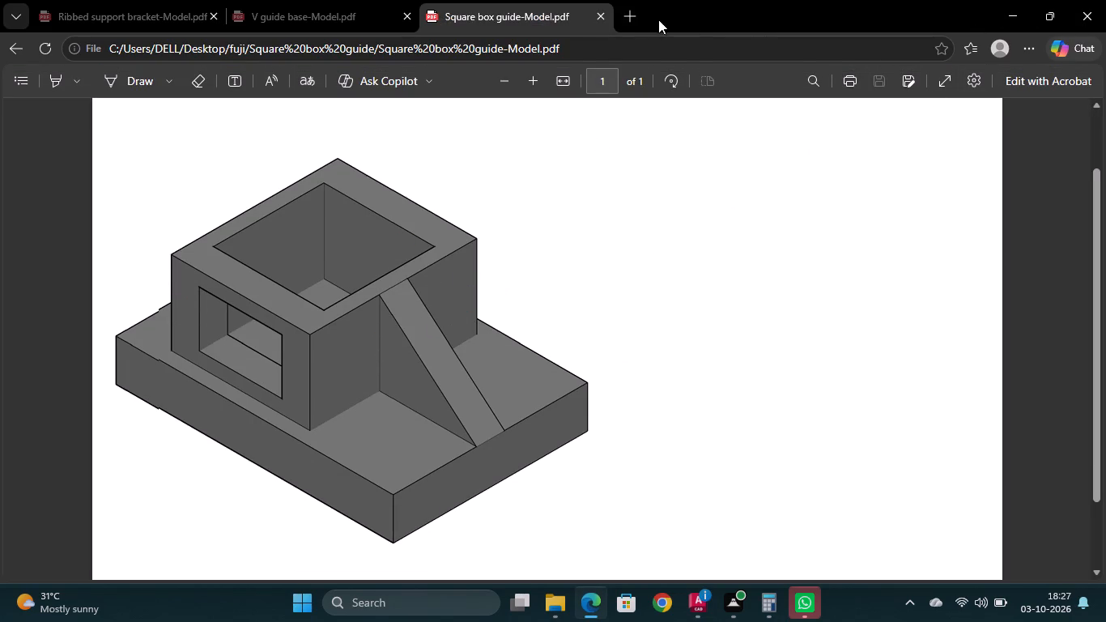
left_click(602, 16)
left_click(403, 18)
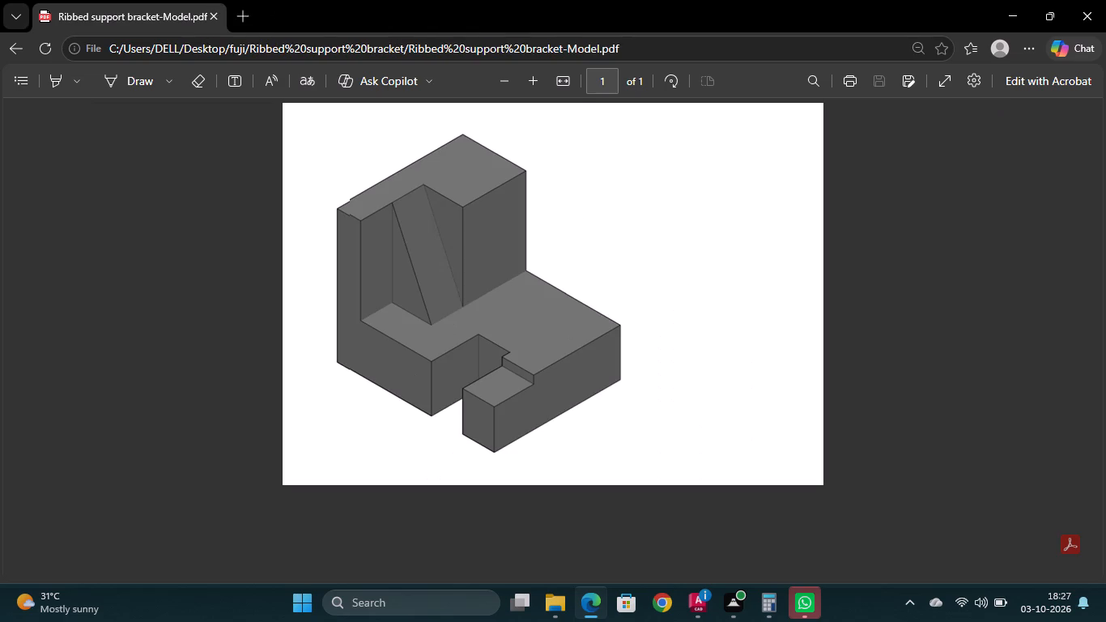
left_click(217, 16)
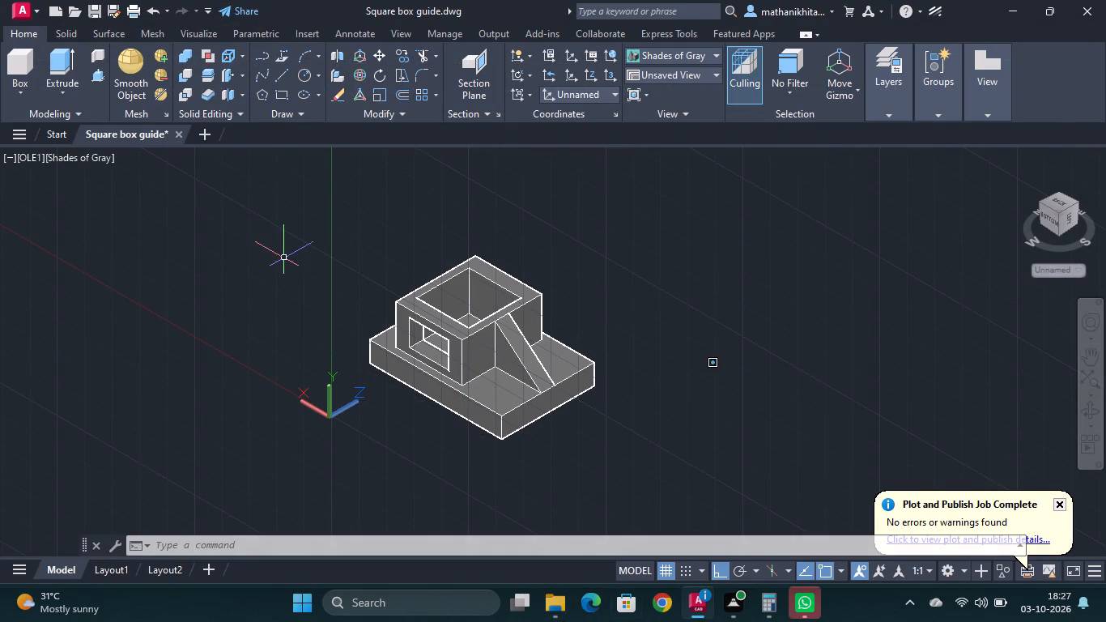
Switch to File Explorer and copy the Square box guide_1a72b7aaa text log from the AutoCAD enu folder.
left_click(558, 612)
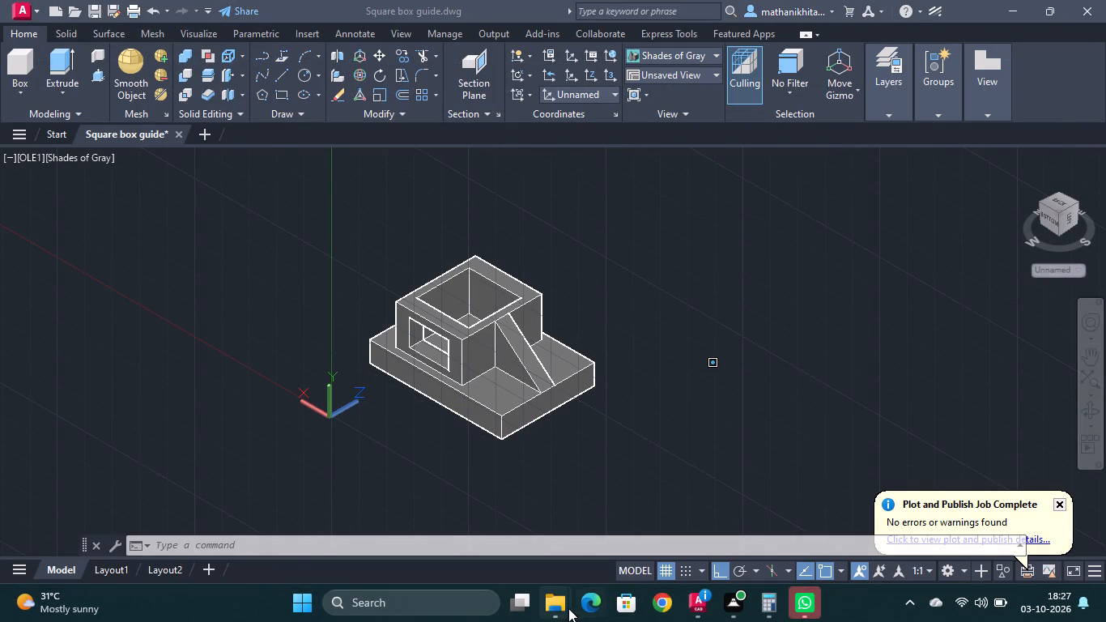
left_click(555, 604)
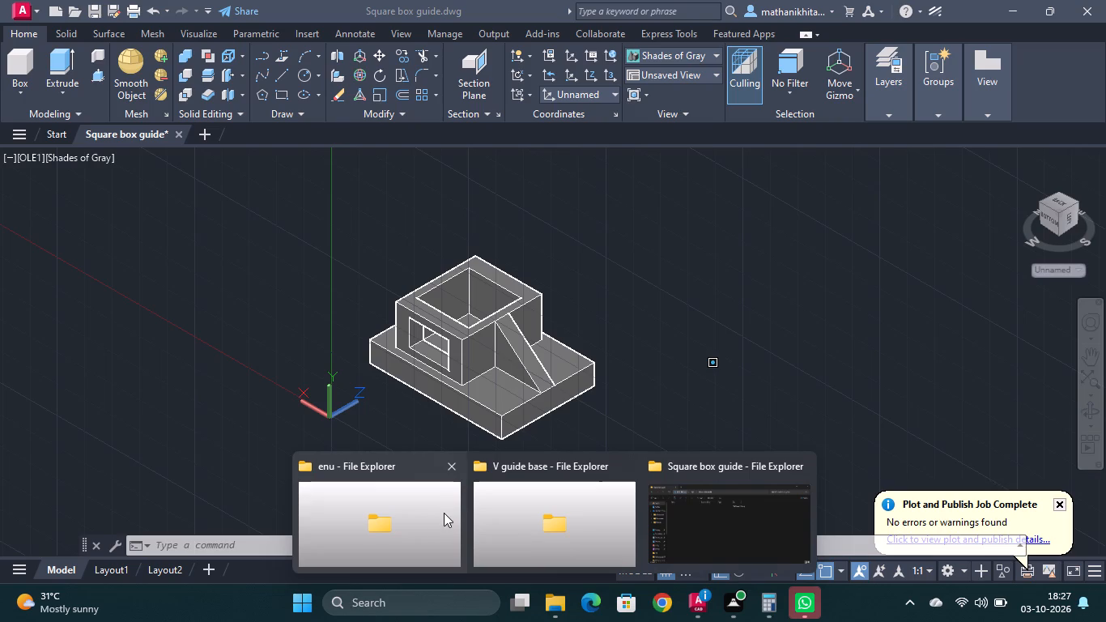
left_click(415, 514)
scroll(359, 485, "down", 3)
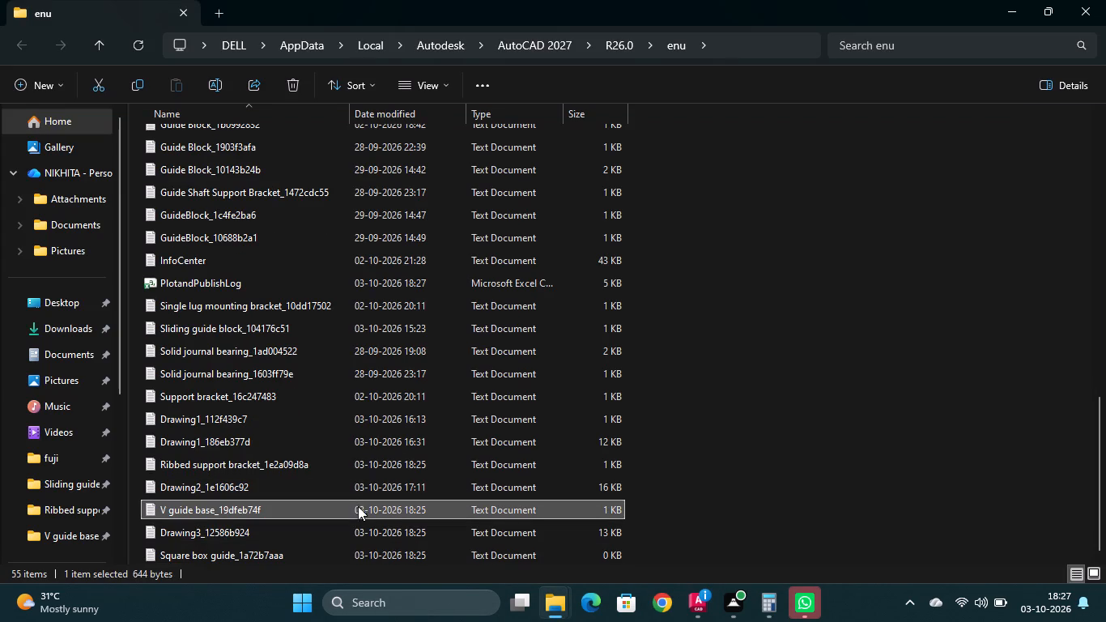
scroll(358, 506, "down", 7)
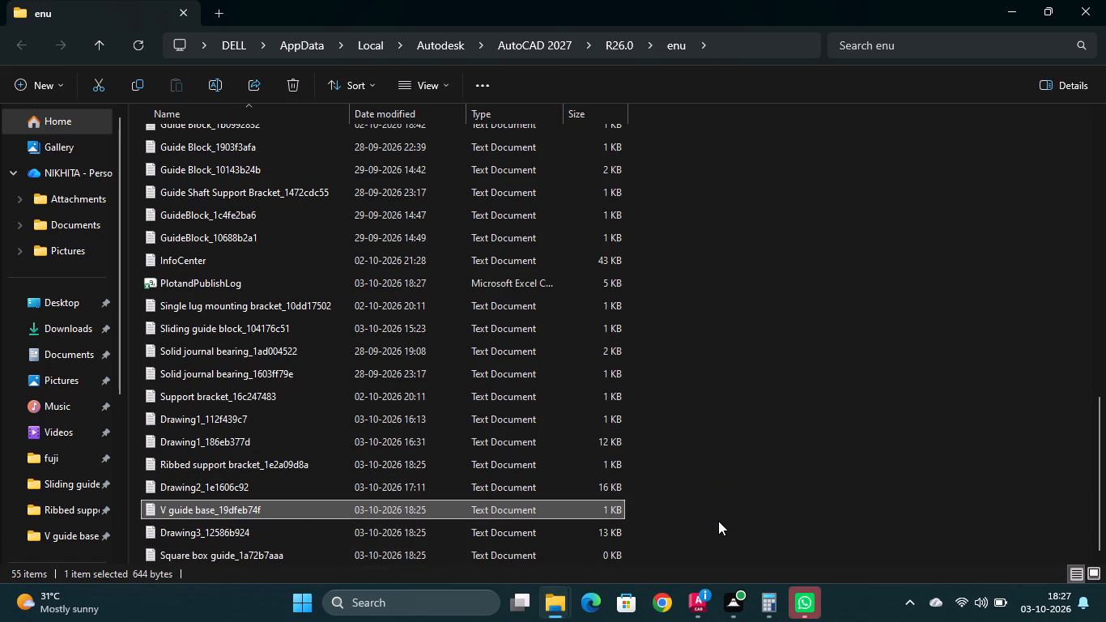
left_click(333, 555)
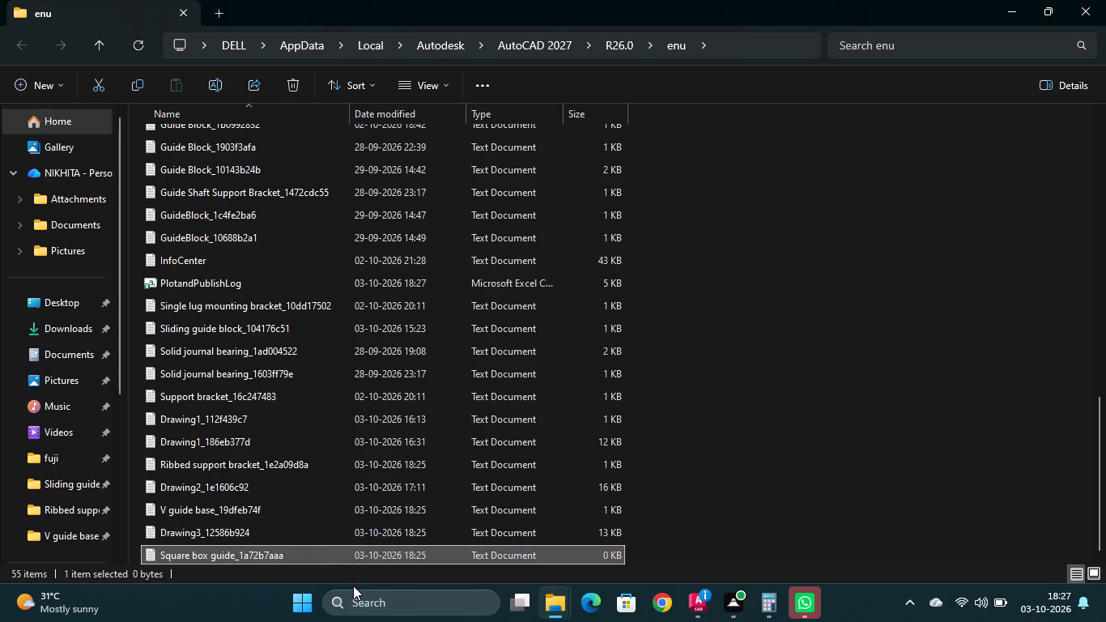
key("ctrl+c")
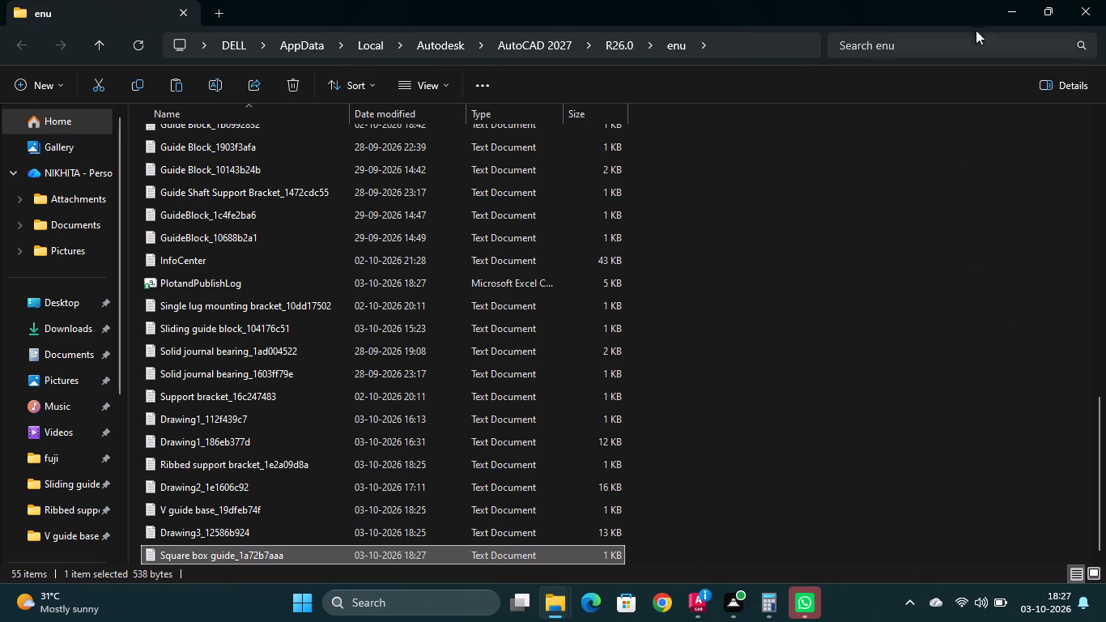
Minimise the open application windows to get back to the desktop.
left_click(1010, 7)
left_click(1008, 6)
left_click(1010, 6)
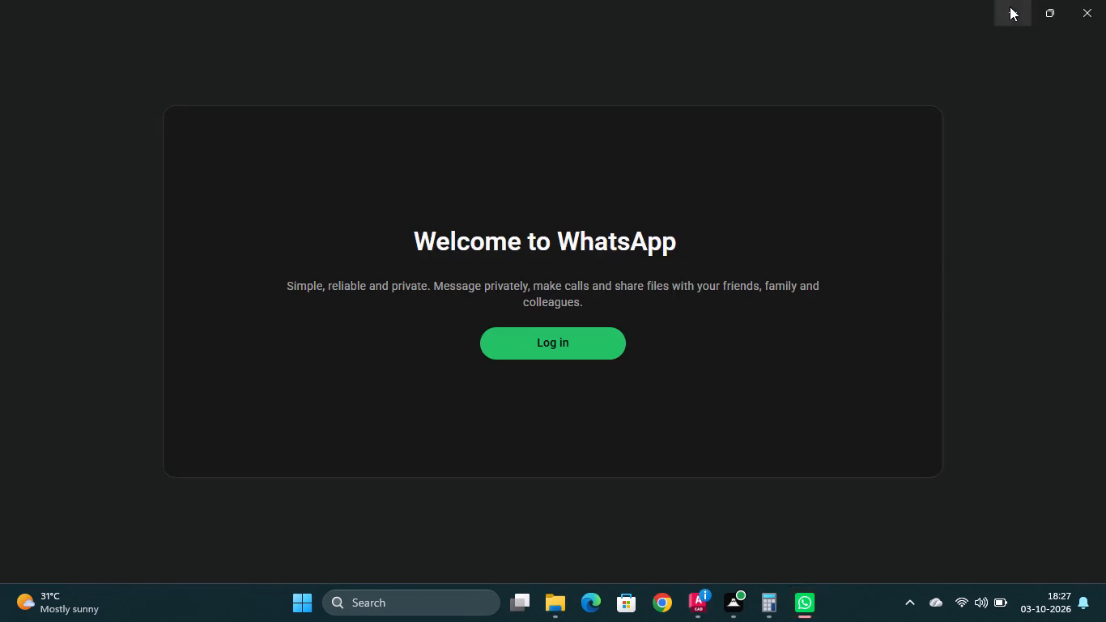
left_click(1010, 6)
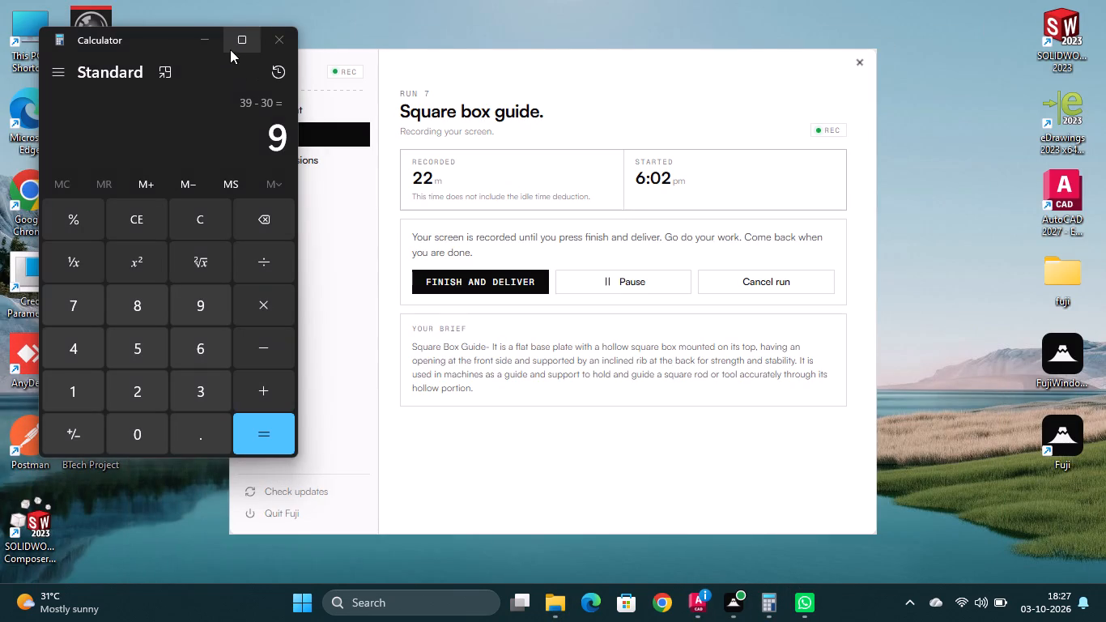
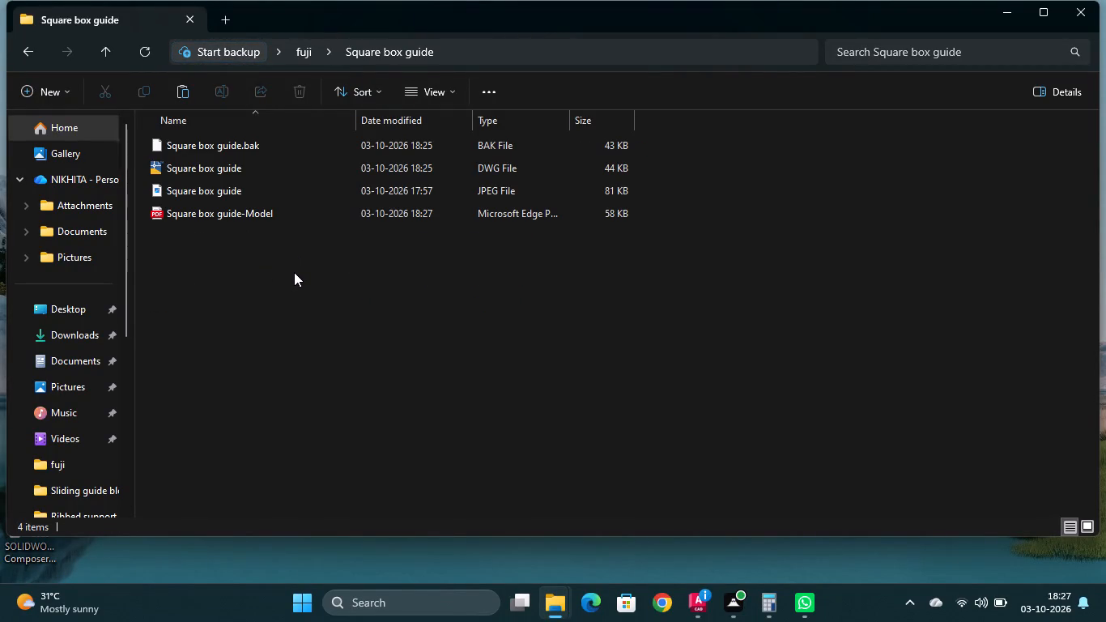
Paste the copied Square box guide text log into the Square box guide folder inside fuji.
key("ctrl+v")
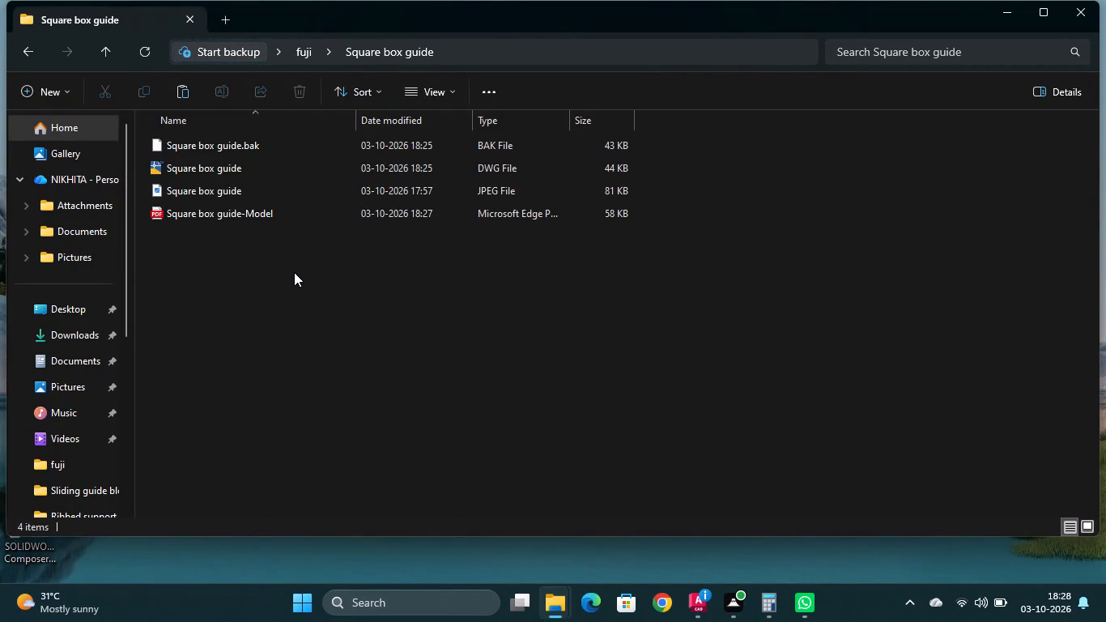